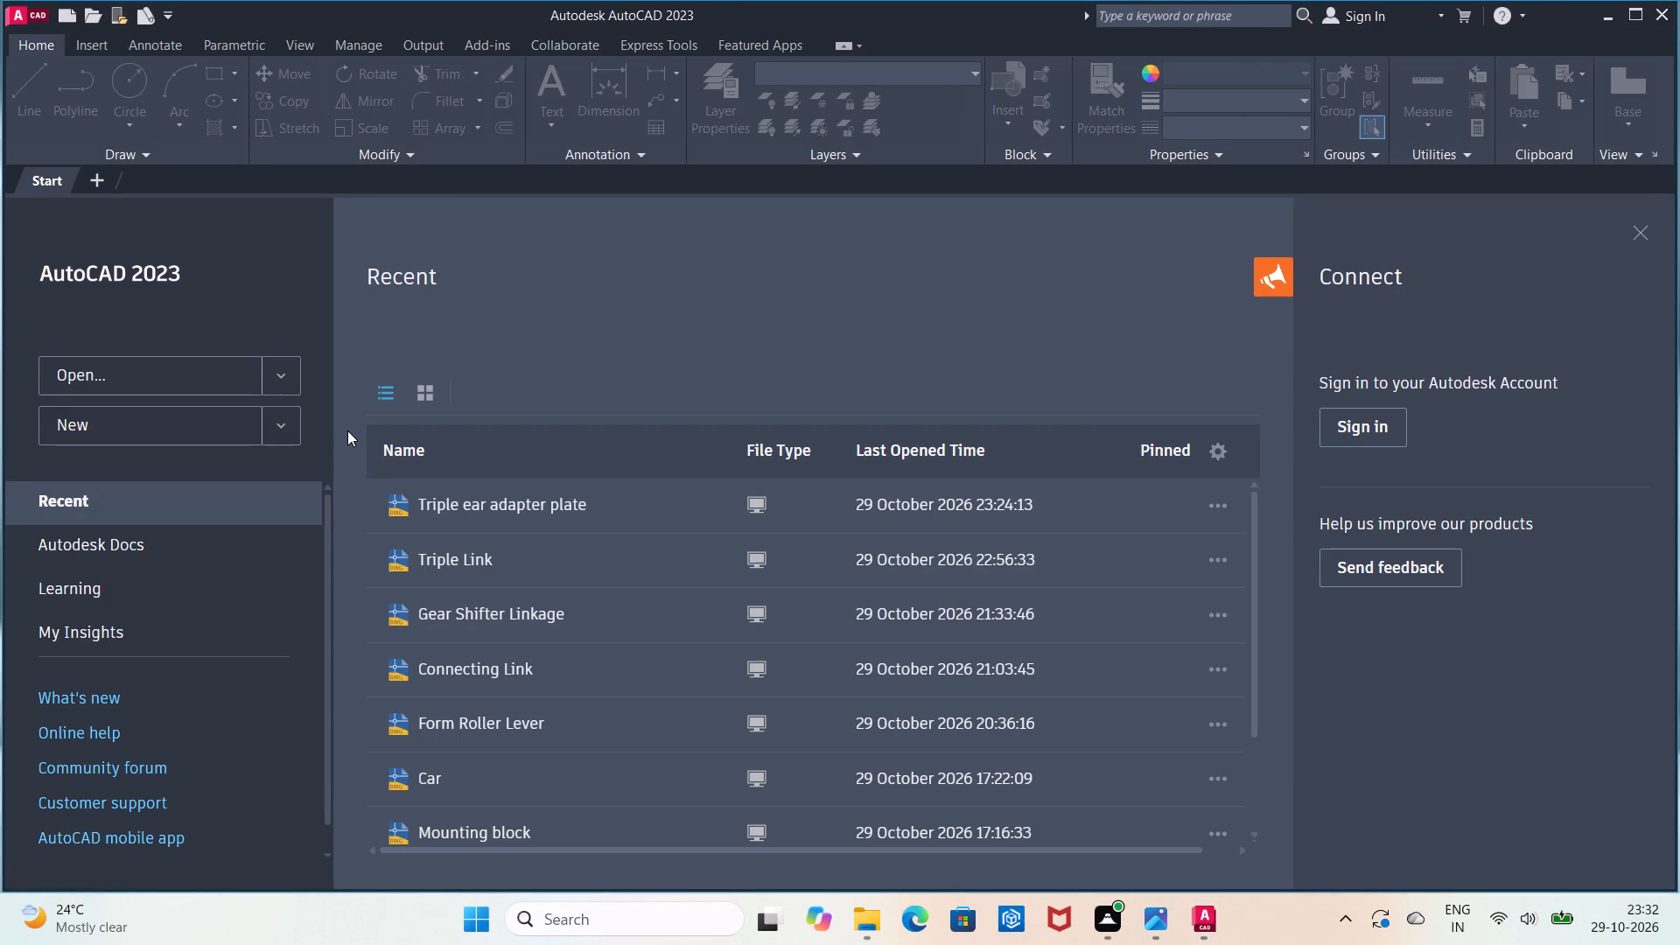
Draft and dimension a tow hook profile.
Create a new drawing from the acadiso.dwt template.
click(169, 430)
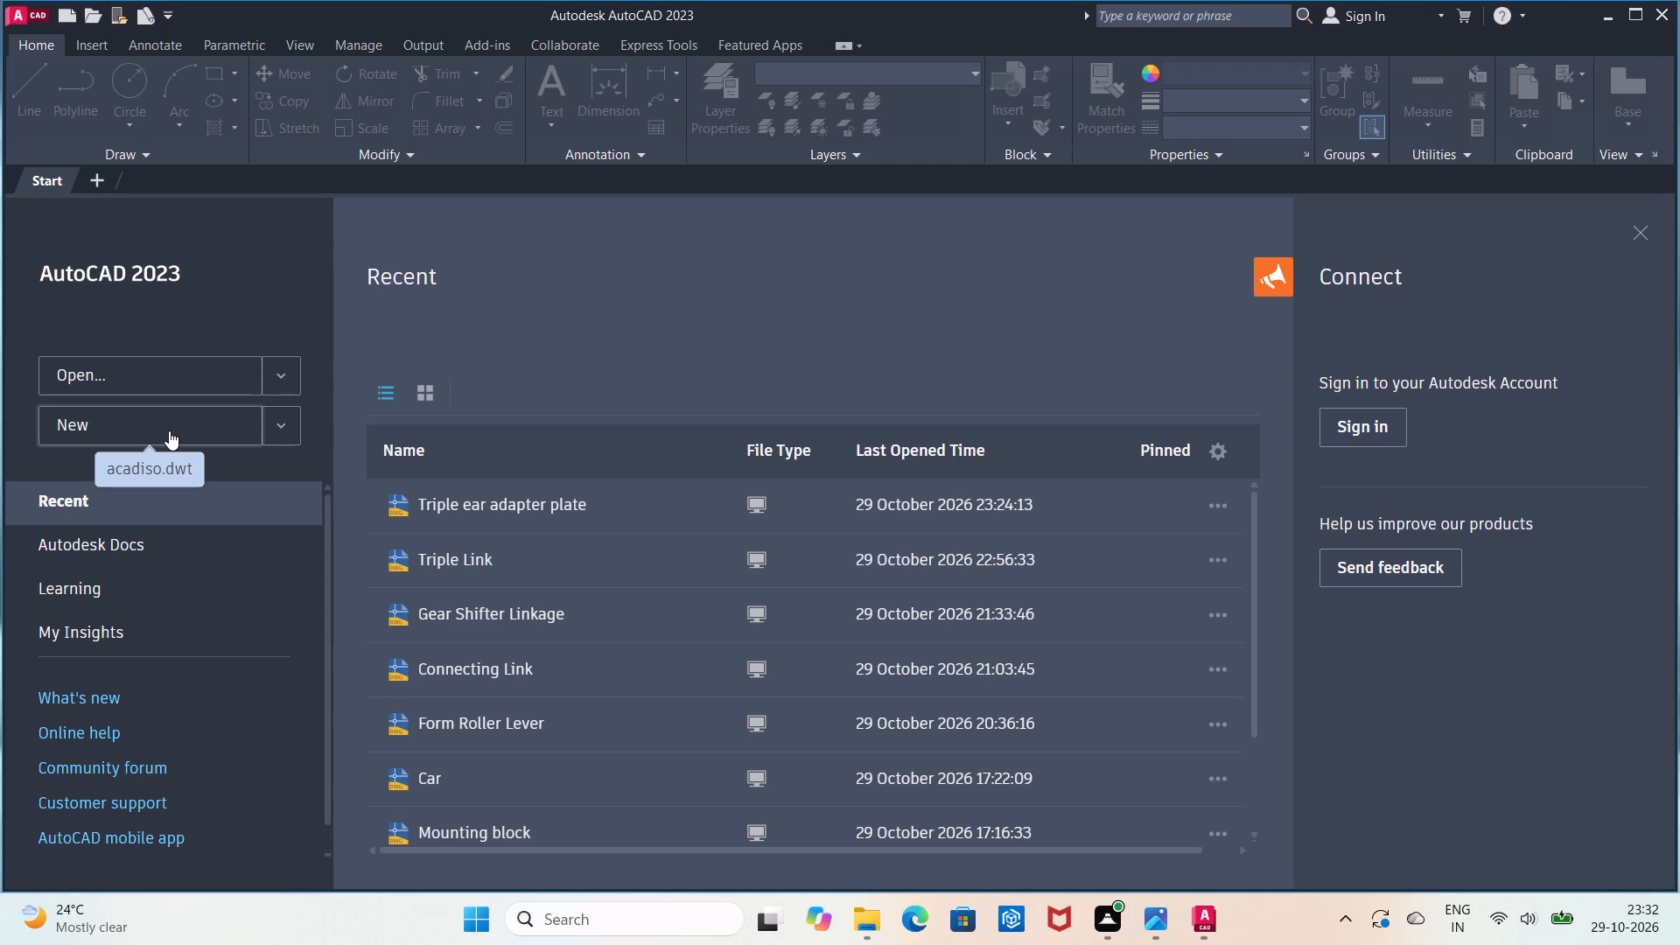
click(169, 430)
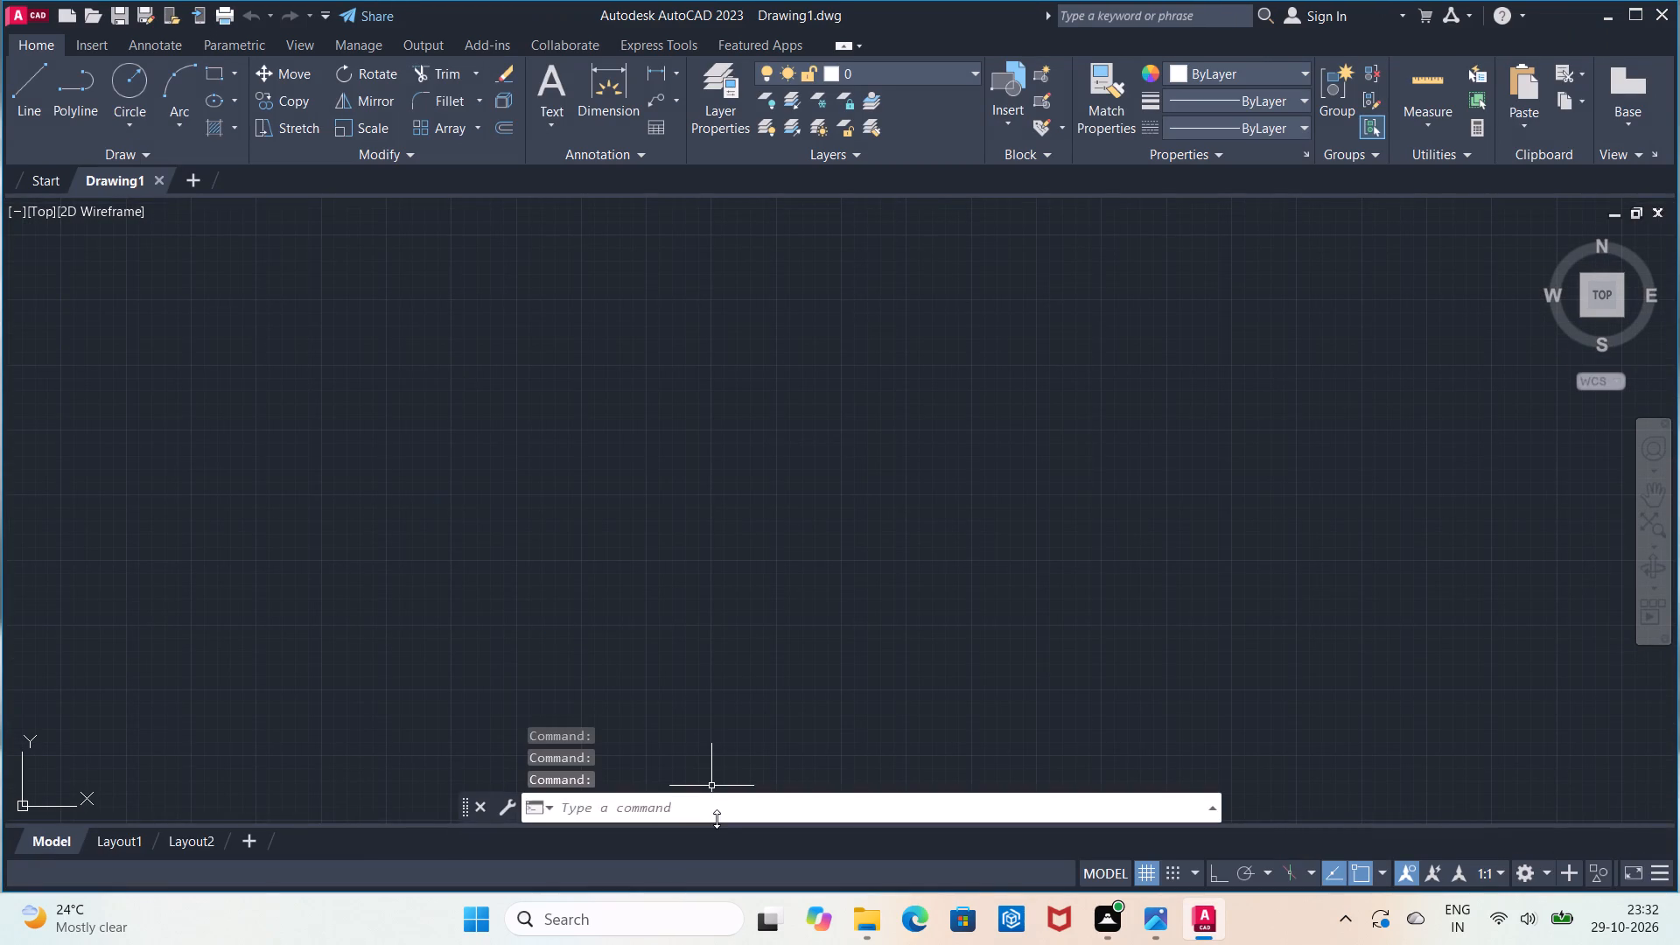
Turn on command logging with LOGFILEON.
click(720, 822)
text(logf)
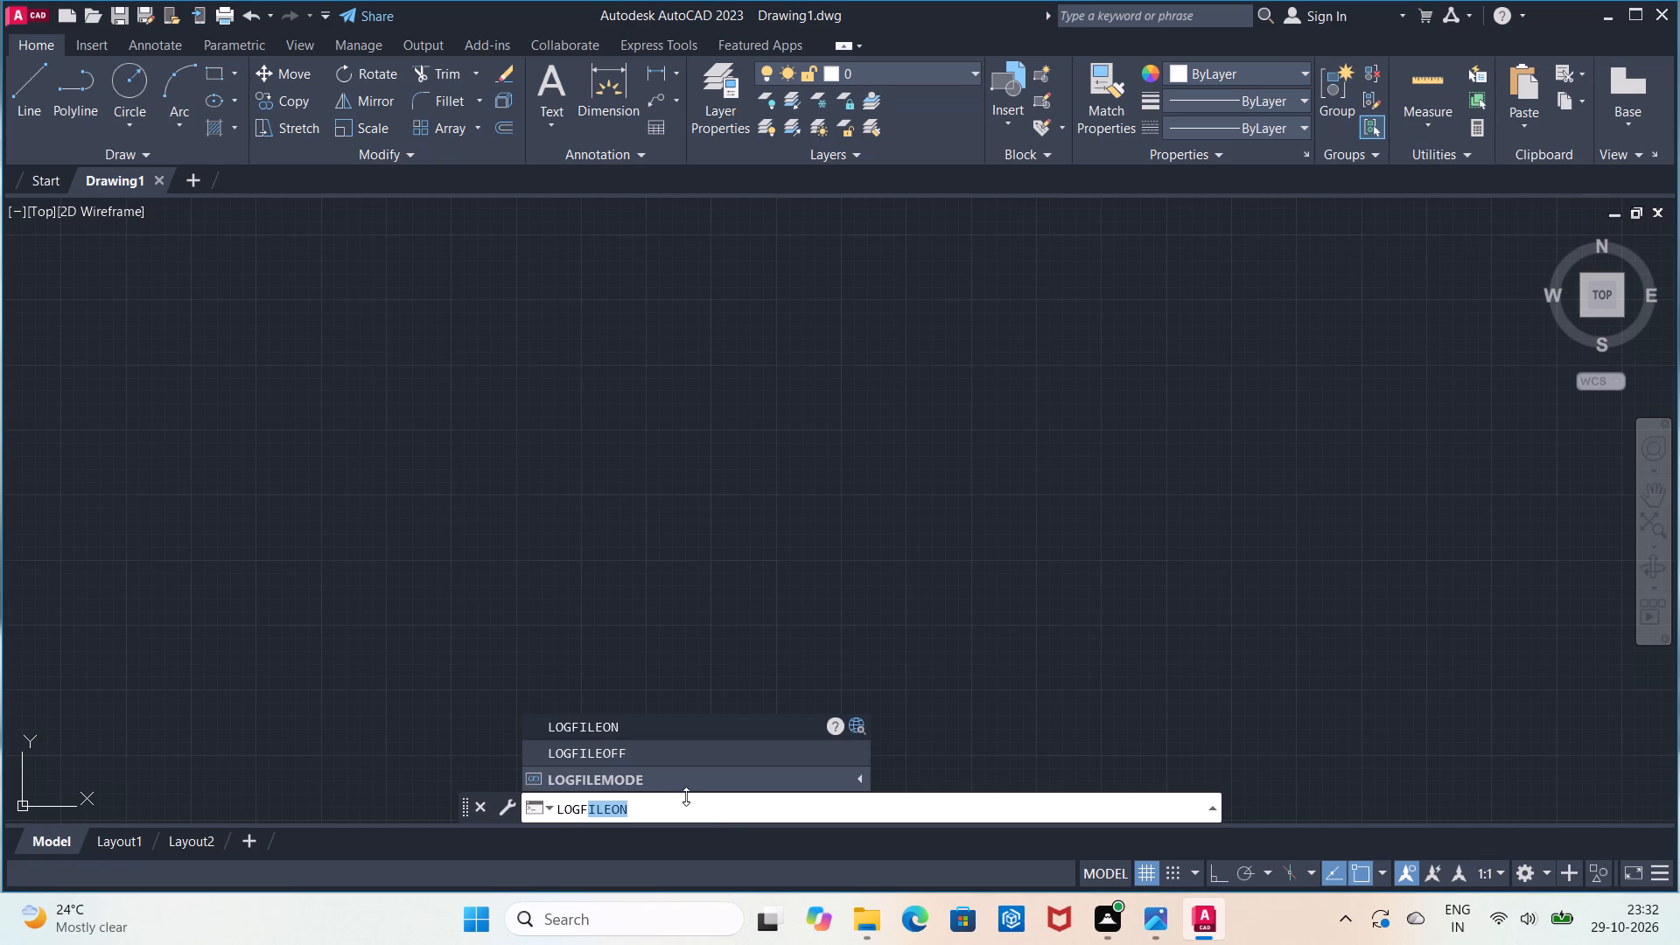
click(637, 730)
Set the model space limits from 0,0 to 100,100 and fit the whole limits area in the view.
click(744, 813)
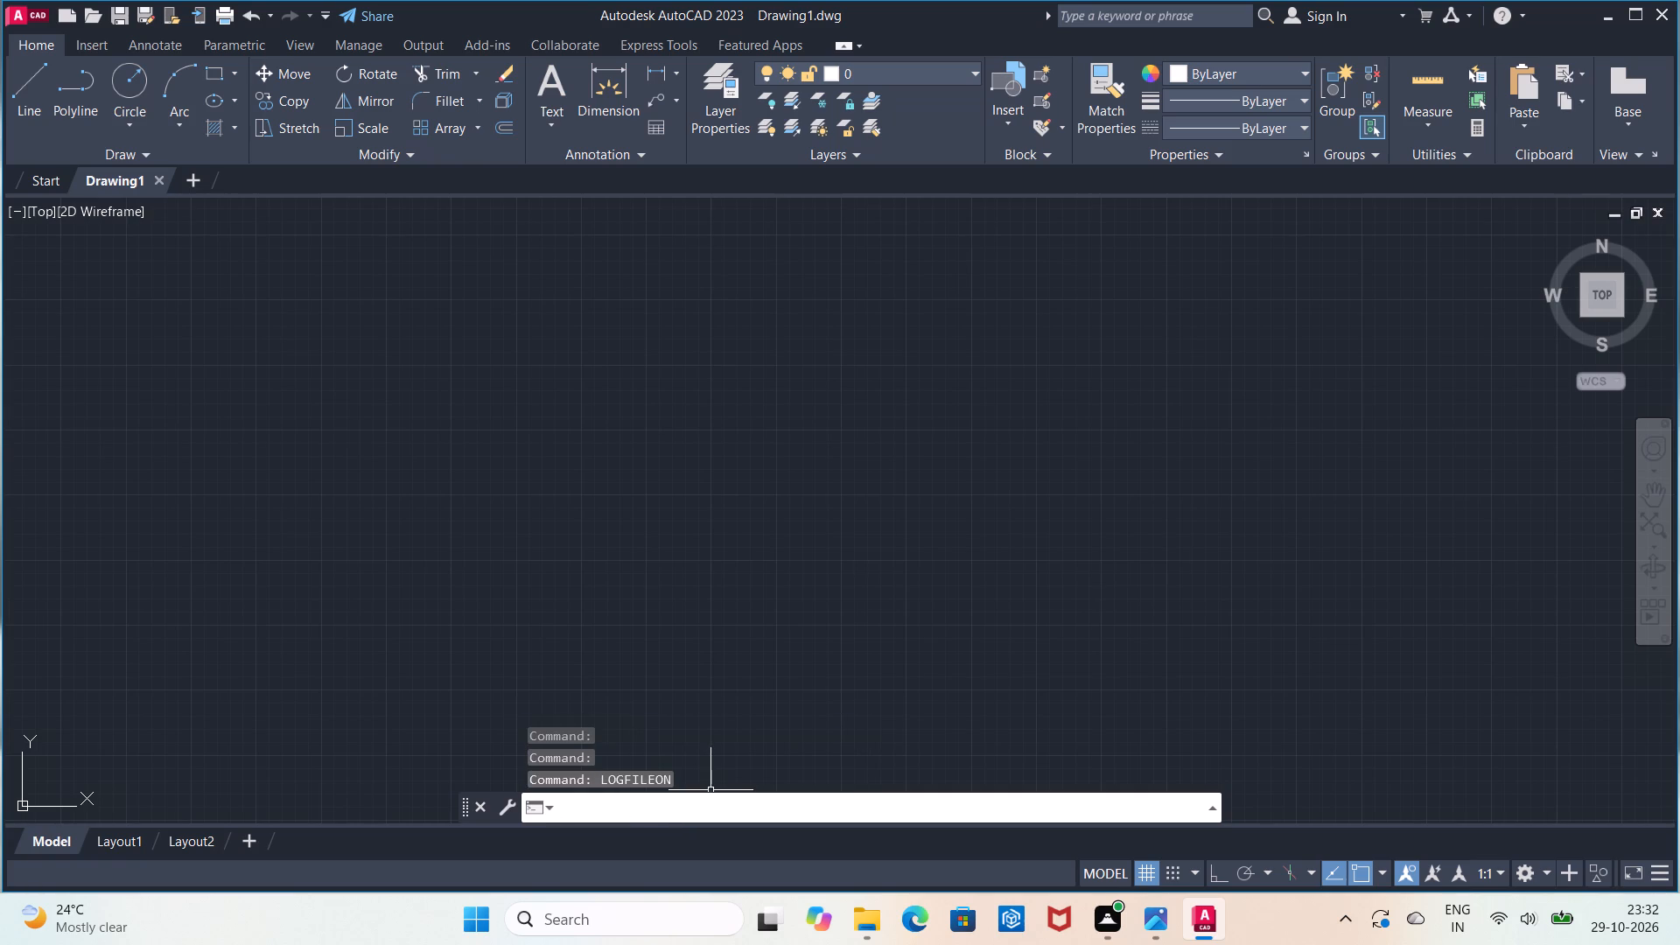
text(limi)
click(617, 748)
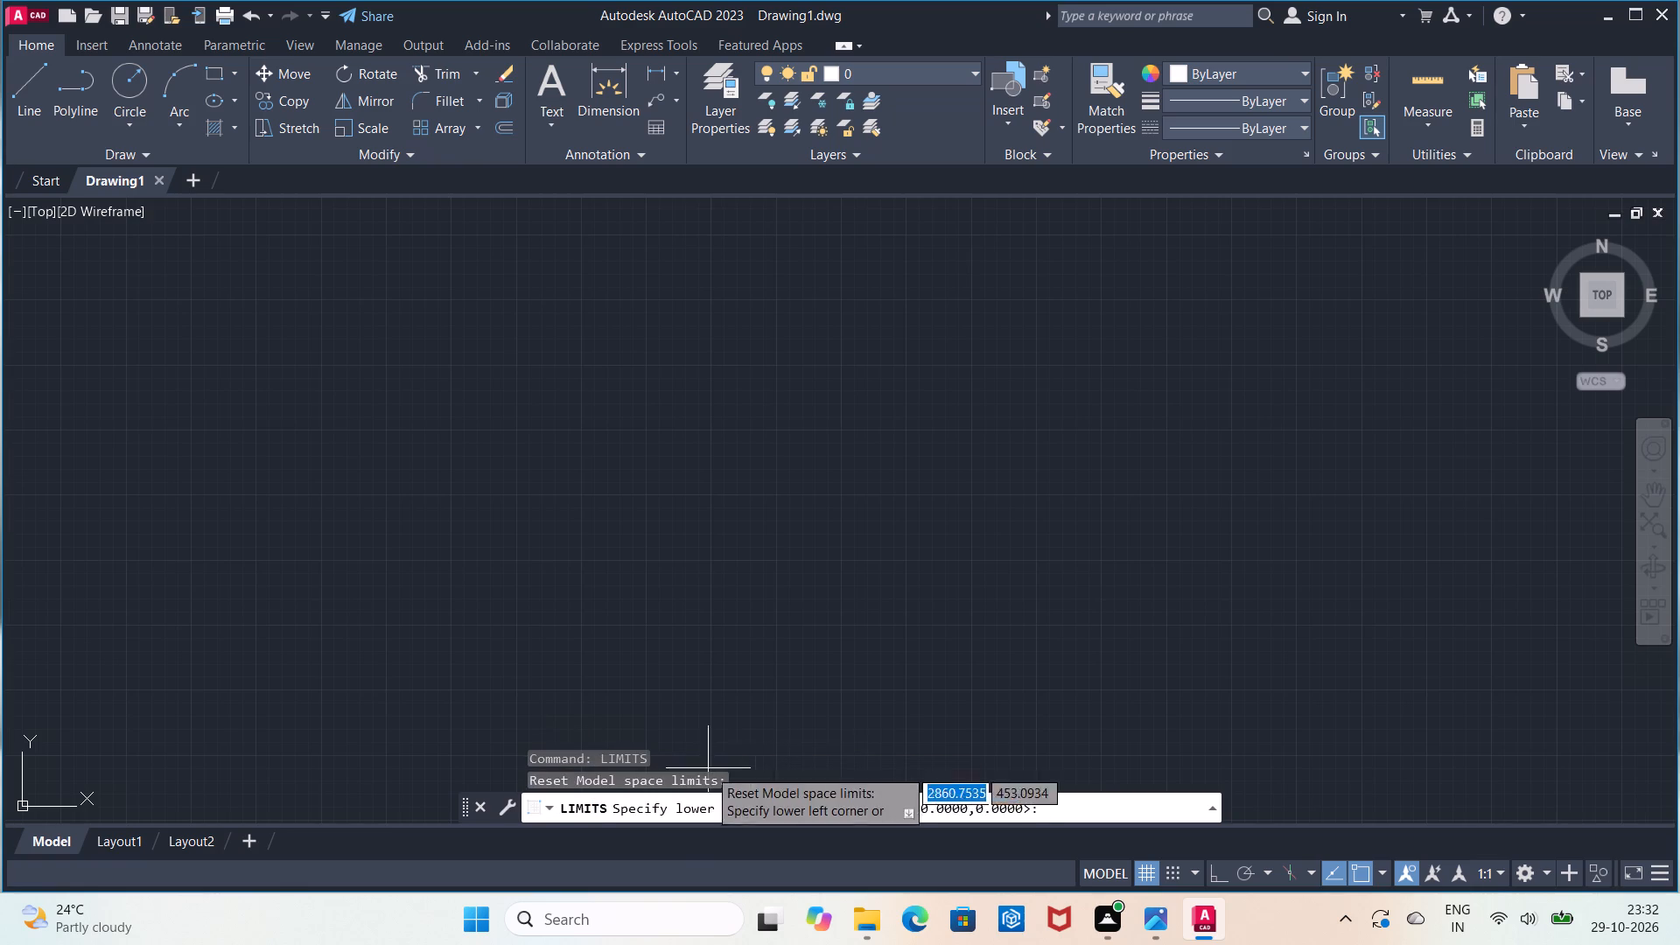
click(1049, 803)
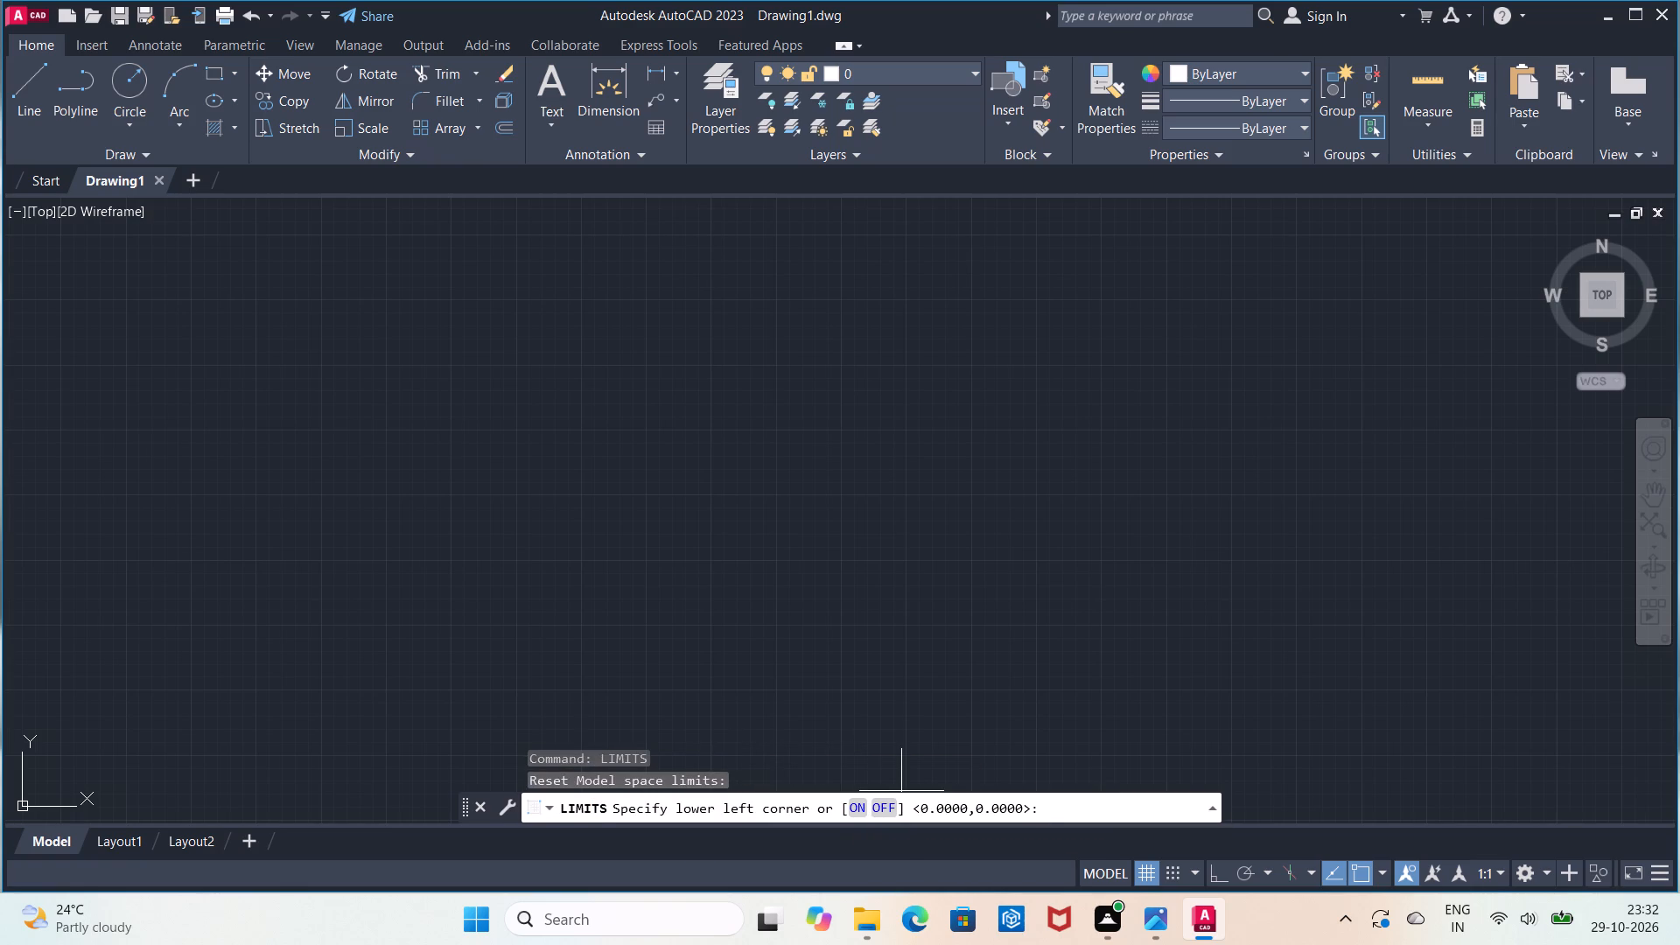
text(0,0)
key(Return)
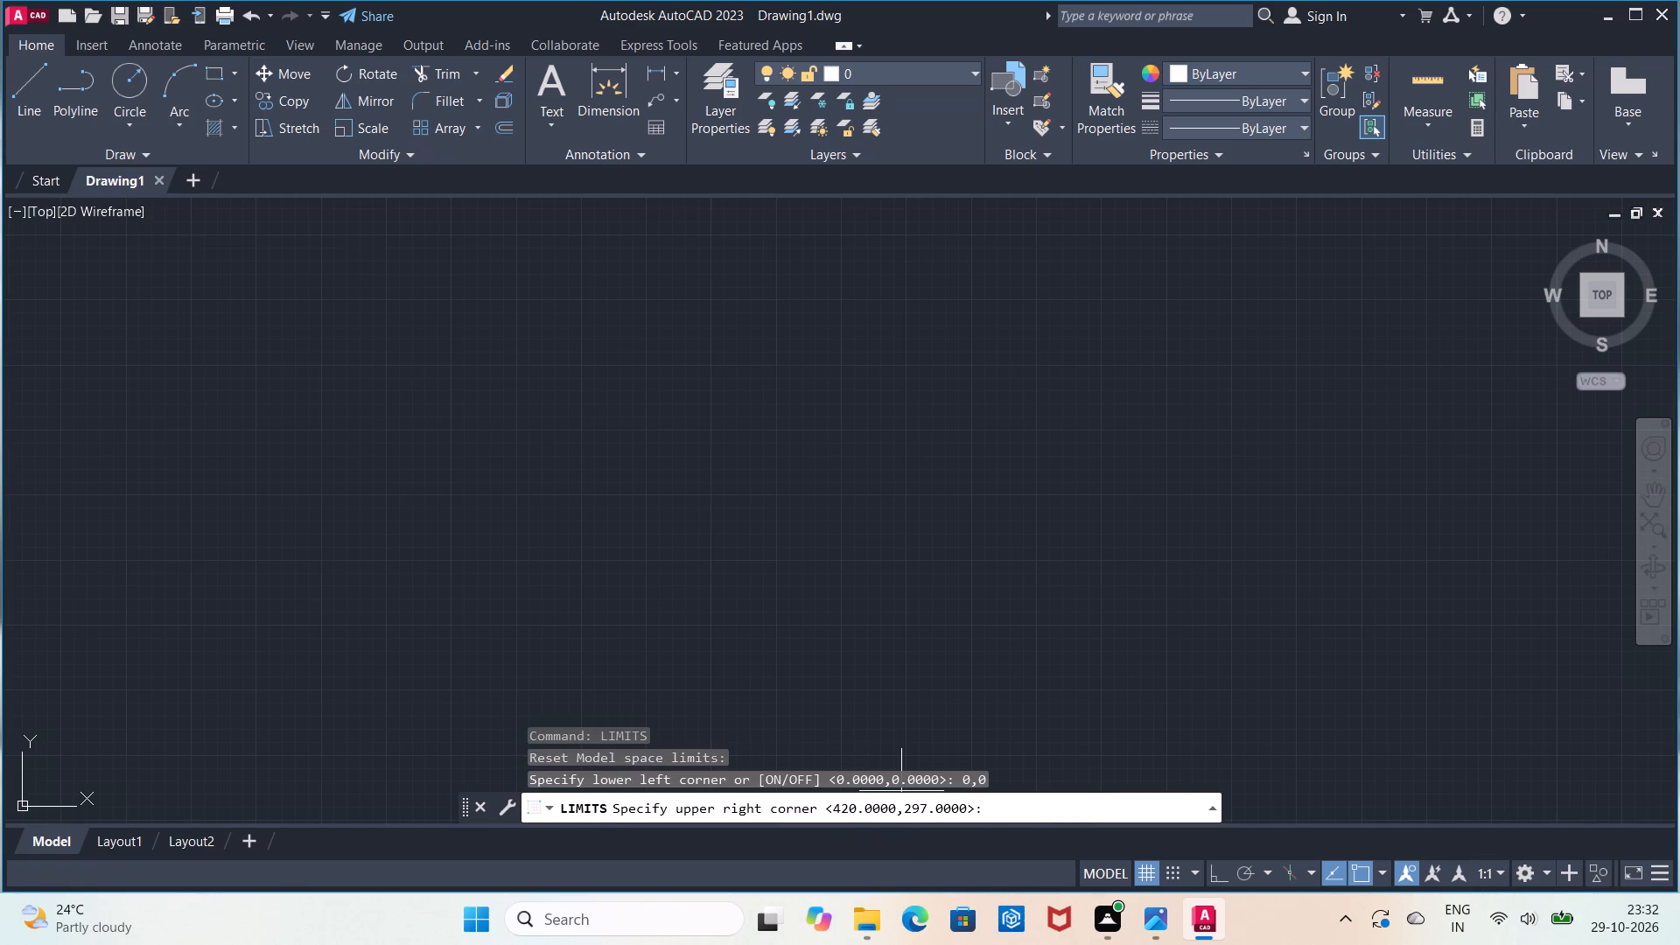
text(100,100)
key(Return)
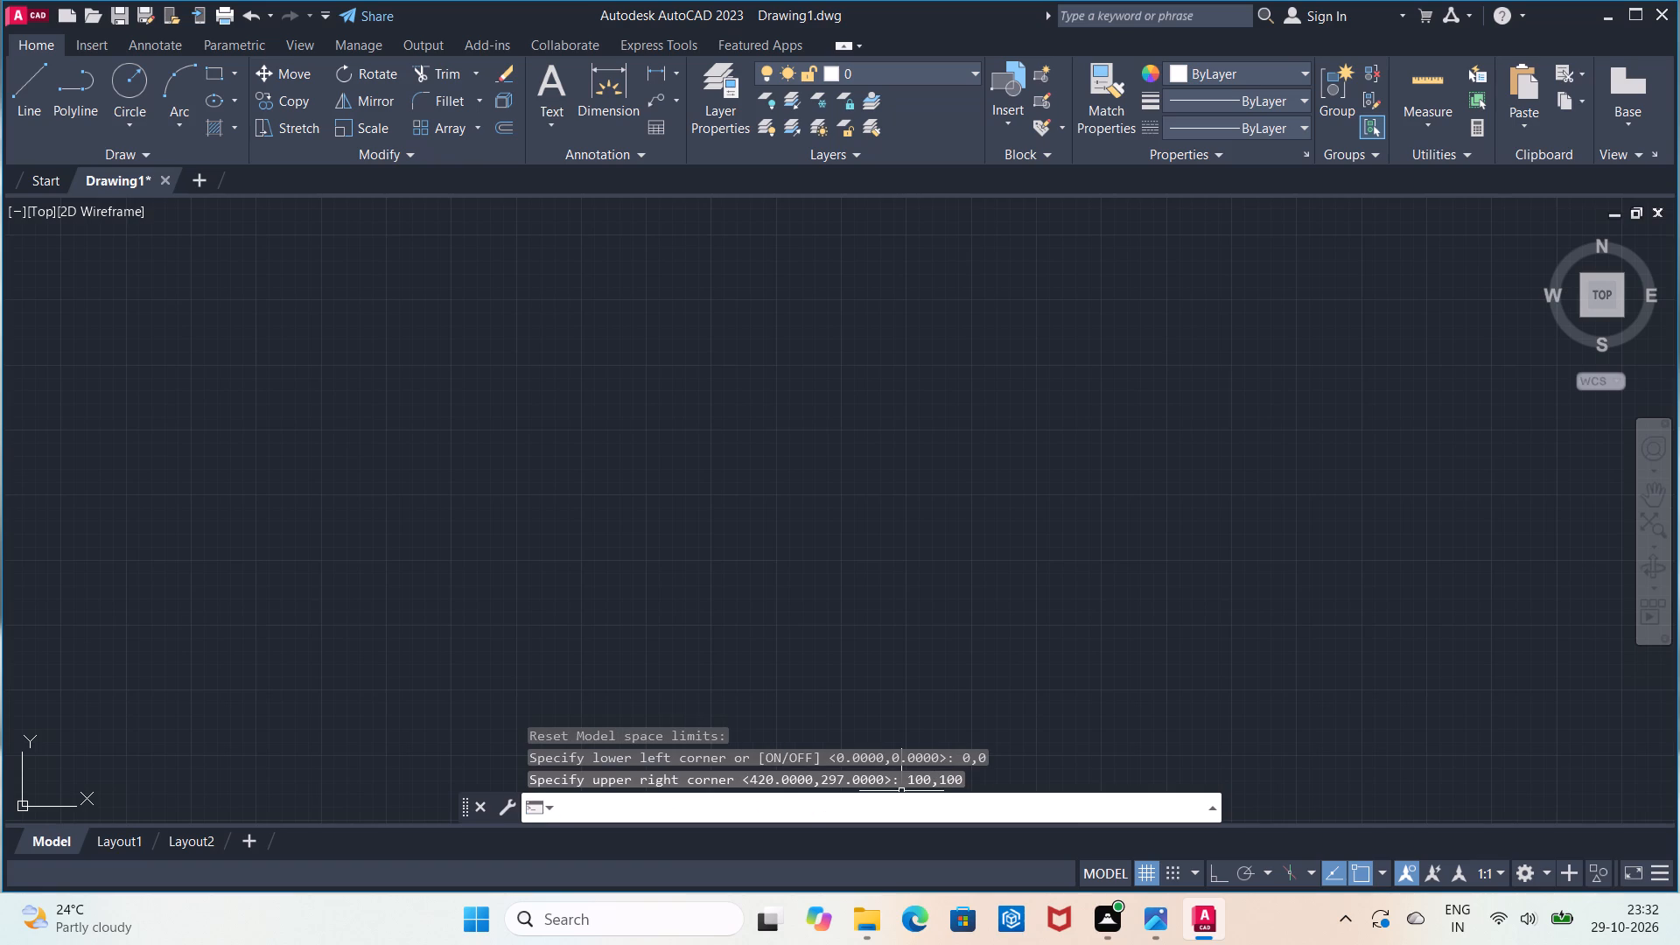
key(z)
key(Return)
key(a)
key(Return)
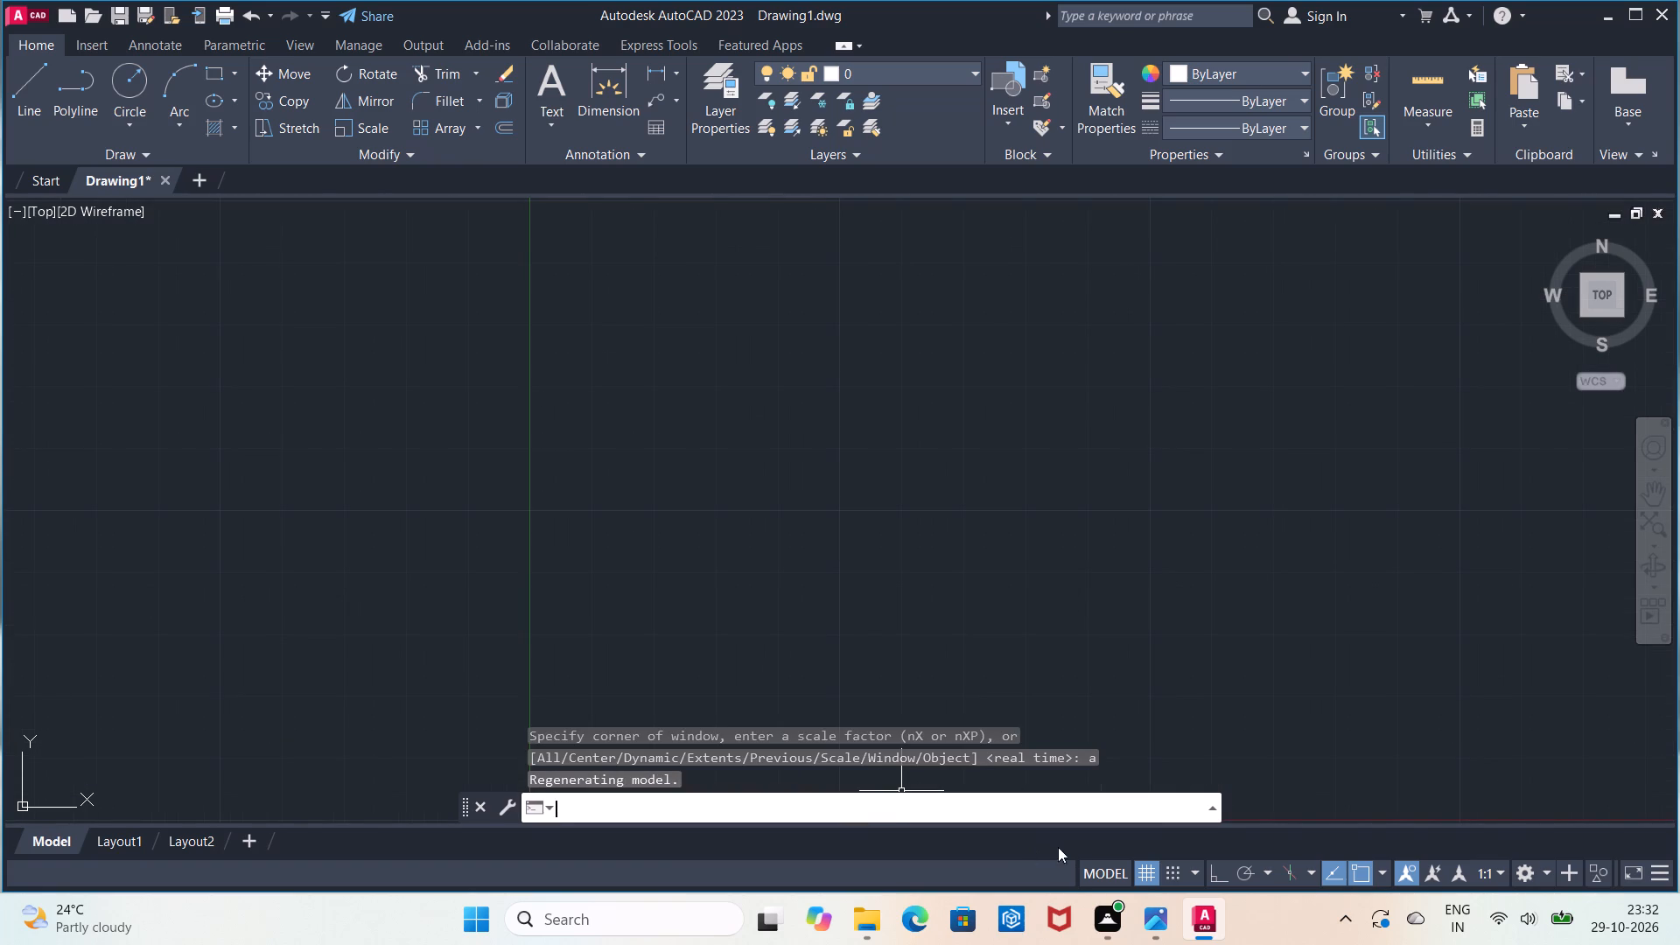
Turn on Ortho mode.
click(1207, 871)
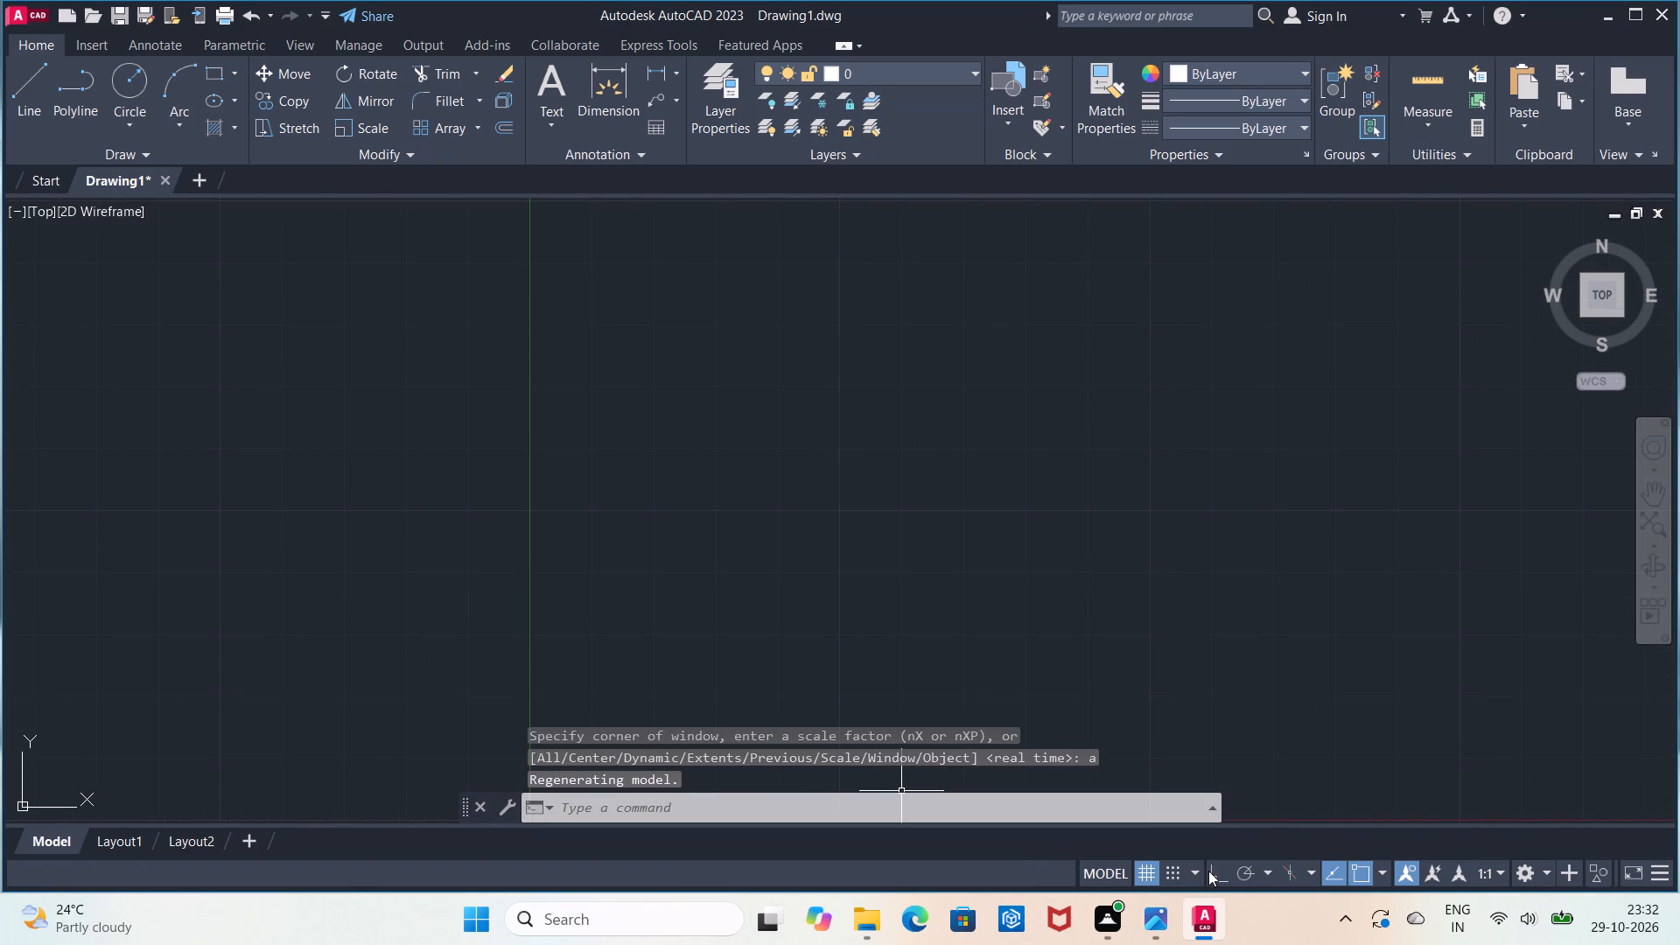
click(1212, 871)
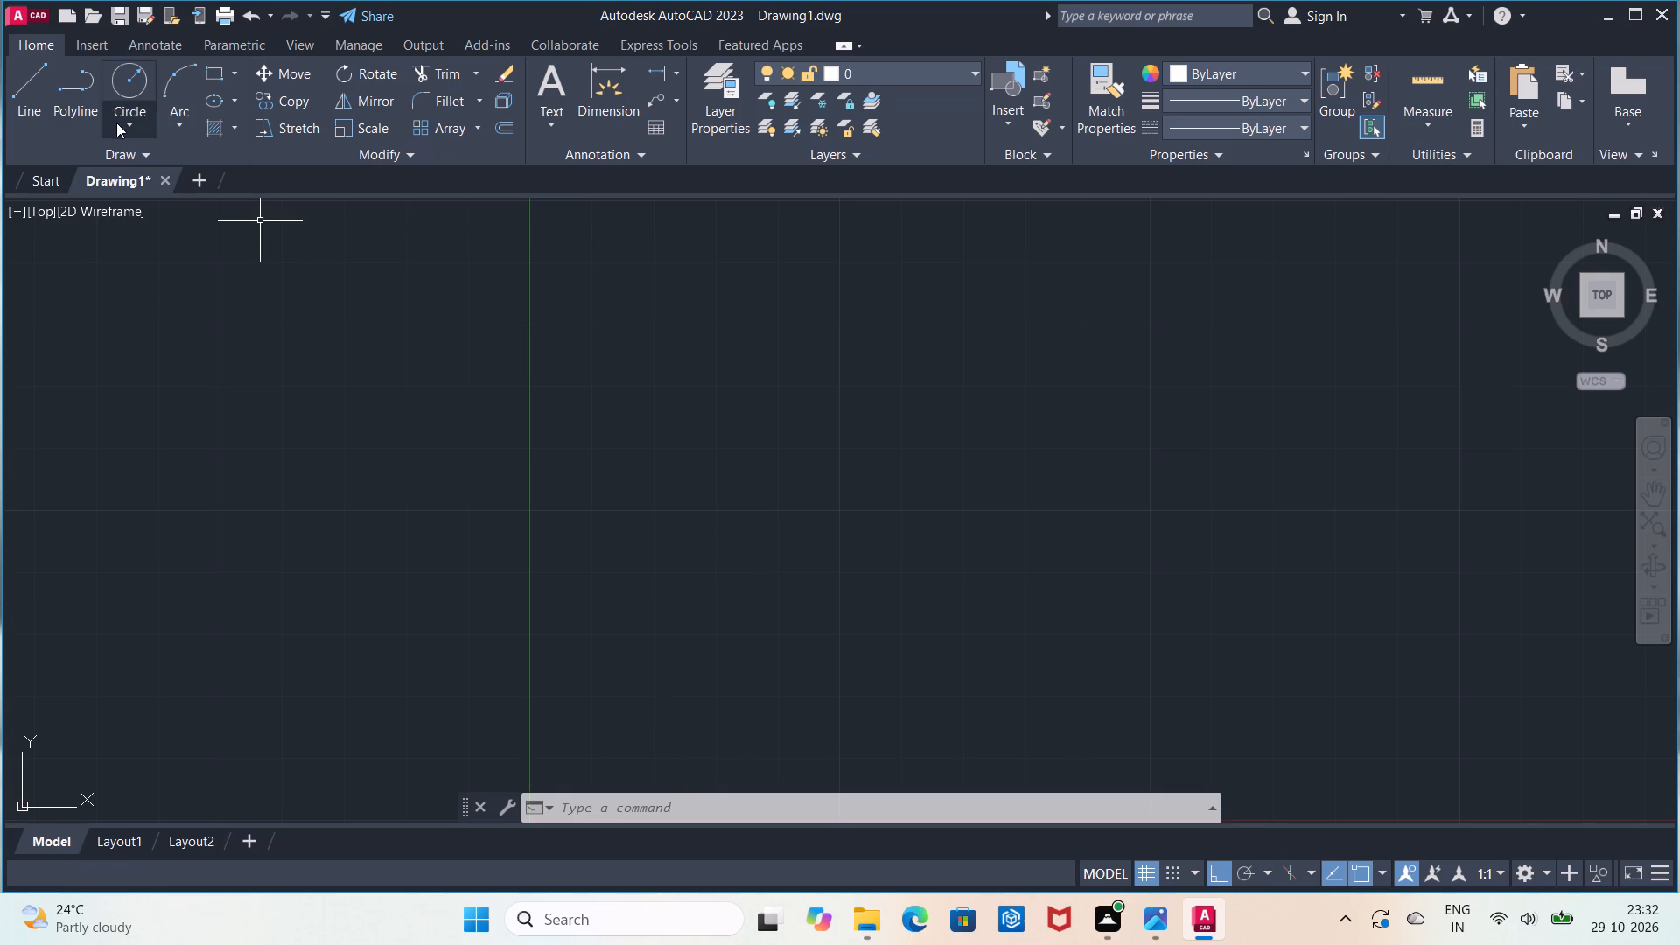
Draw a circle of radius 12 in the empty drawing area.
click(131, 98)
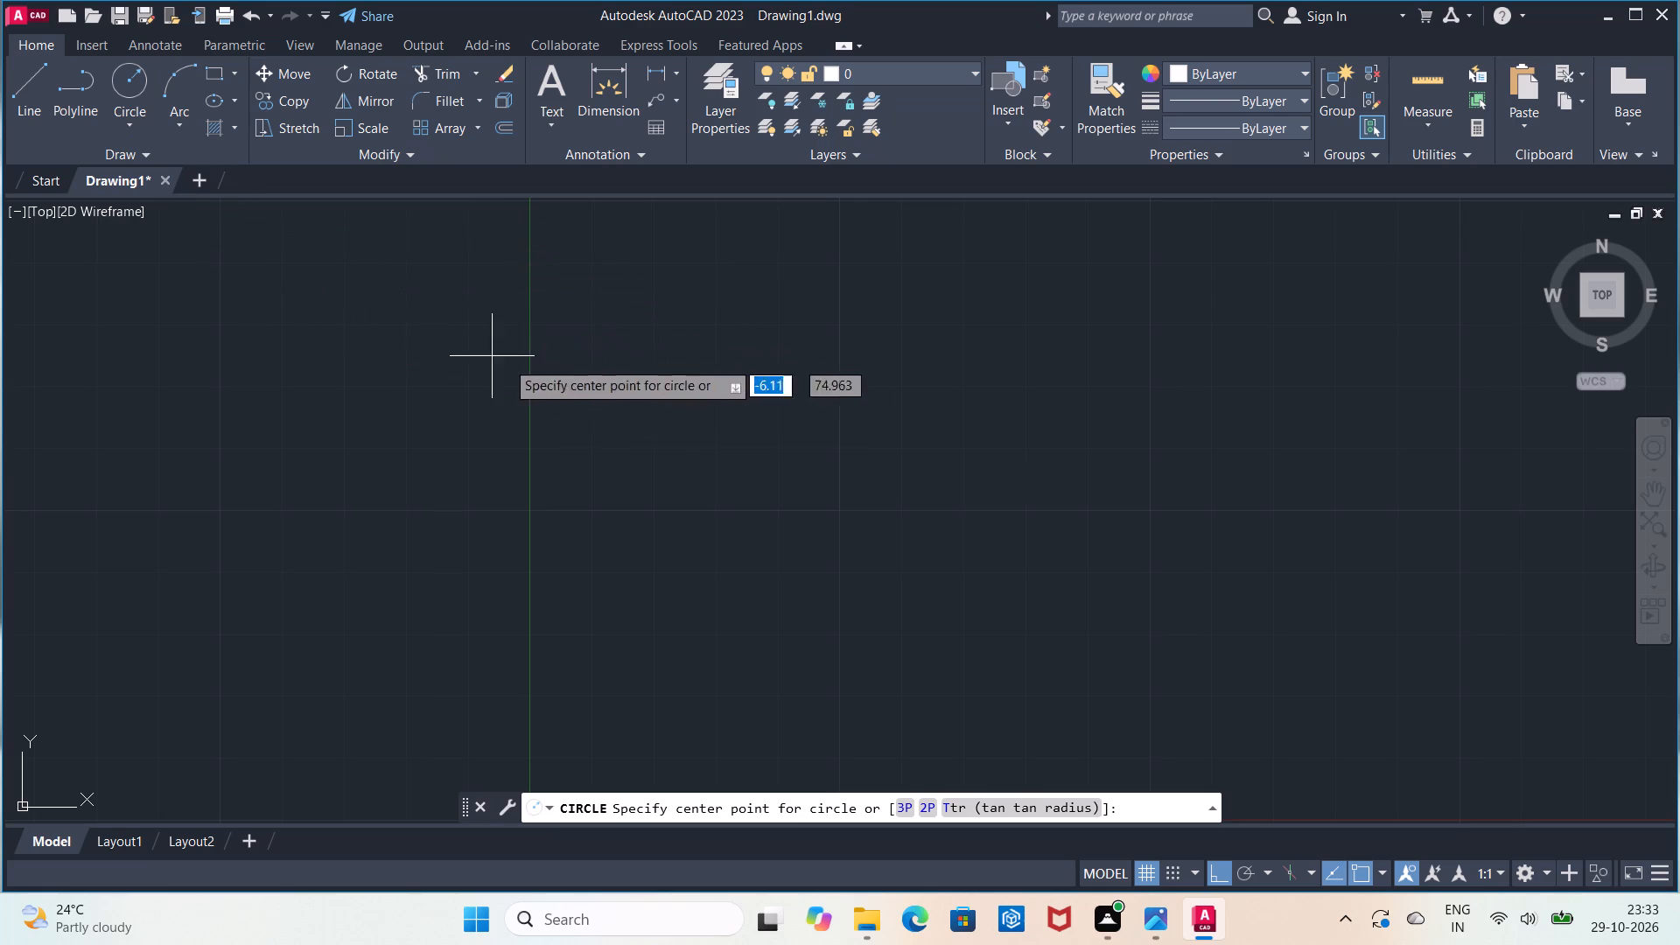
click(1124, 381)
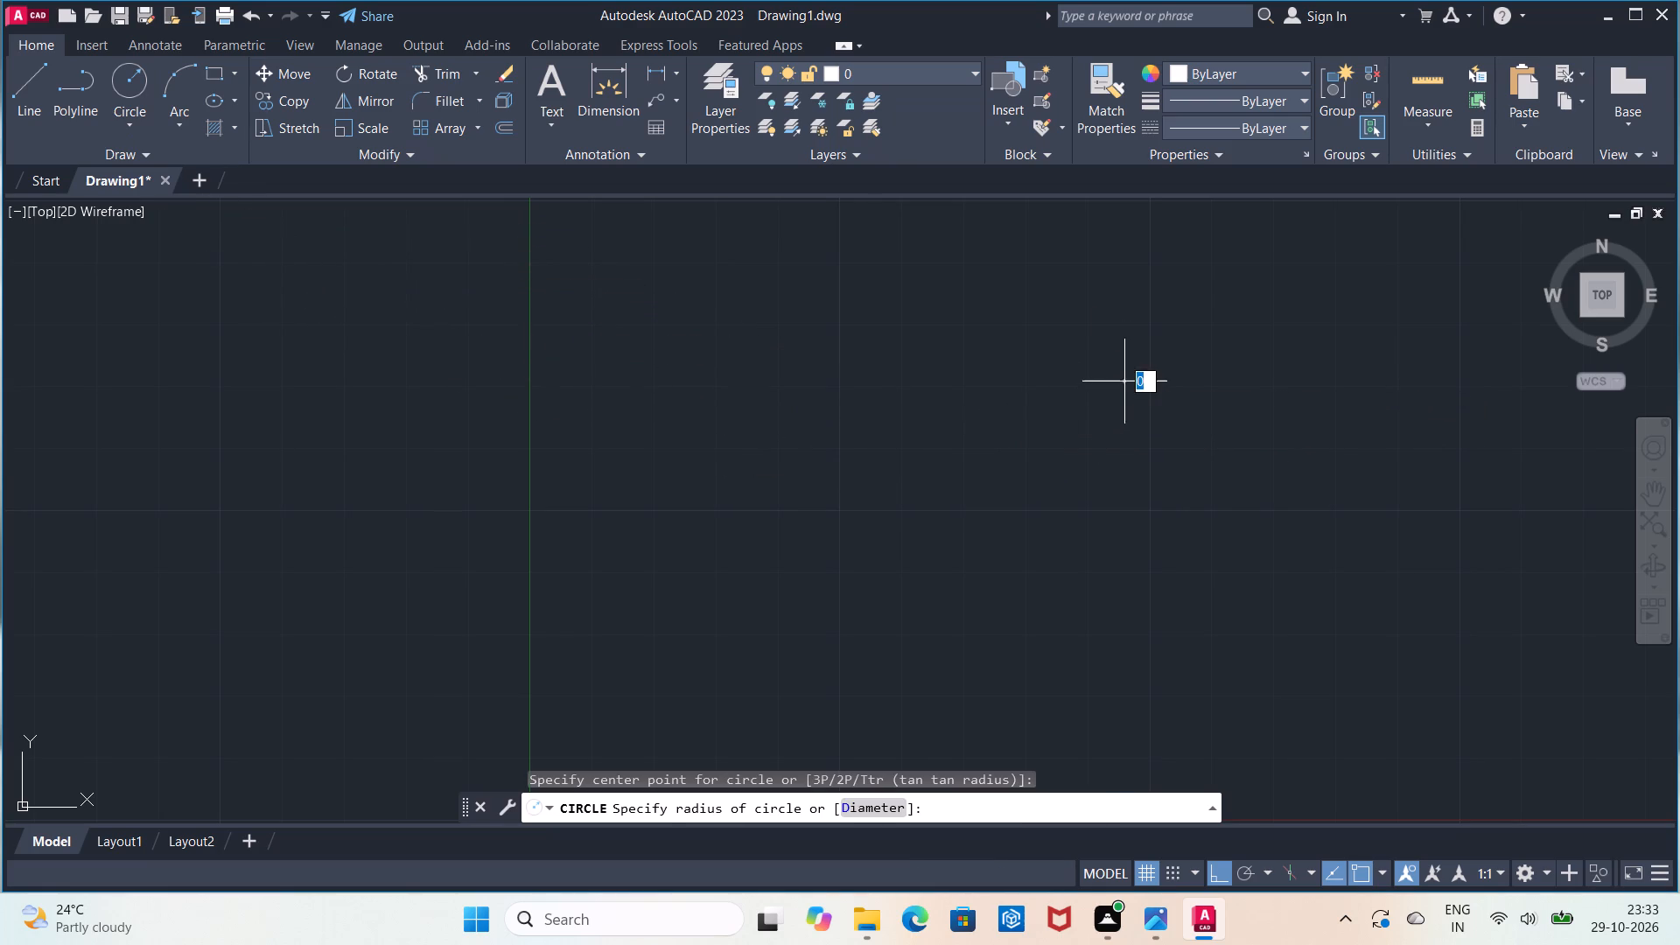
text(12)
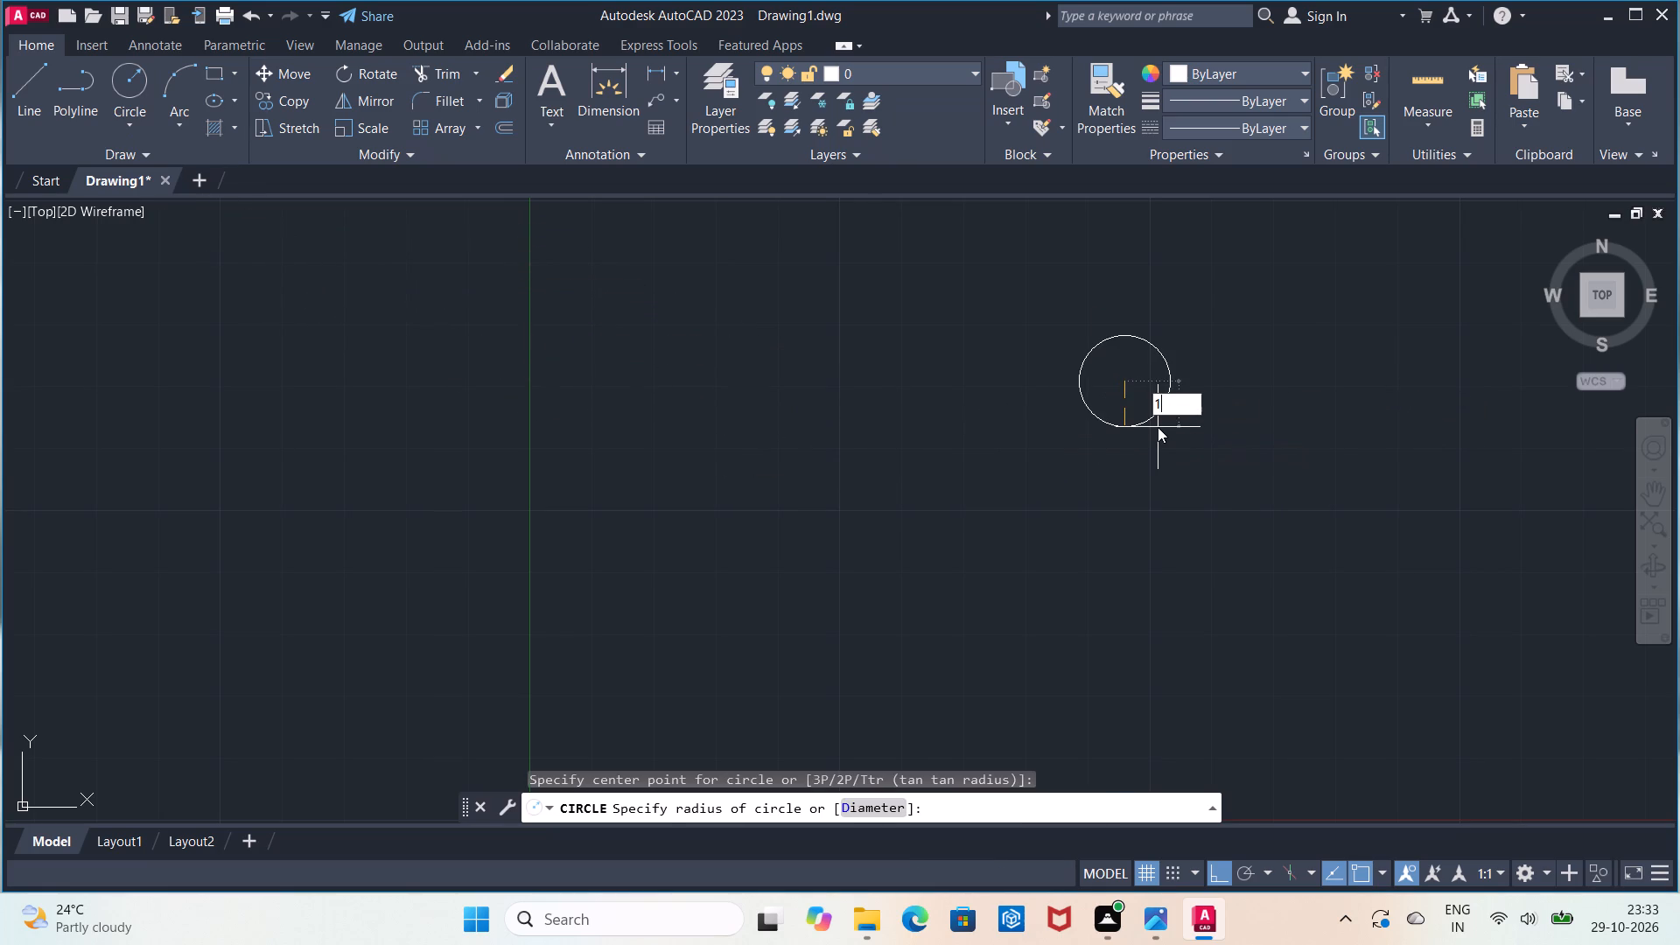
key(Return)
Draw a circle of radius 18 concentric with the existing circle.
scroll(1158, 427, down, 1)
middle_drag(1158, 427, 853, 514)
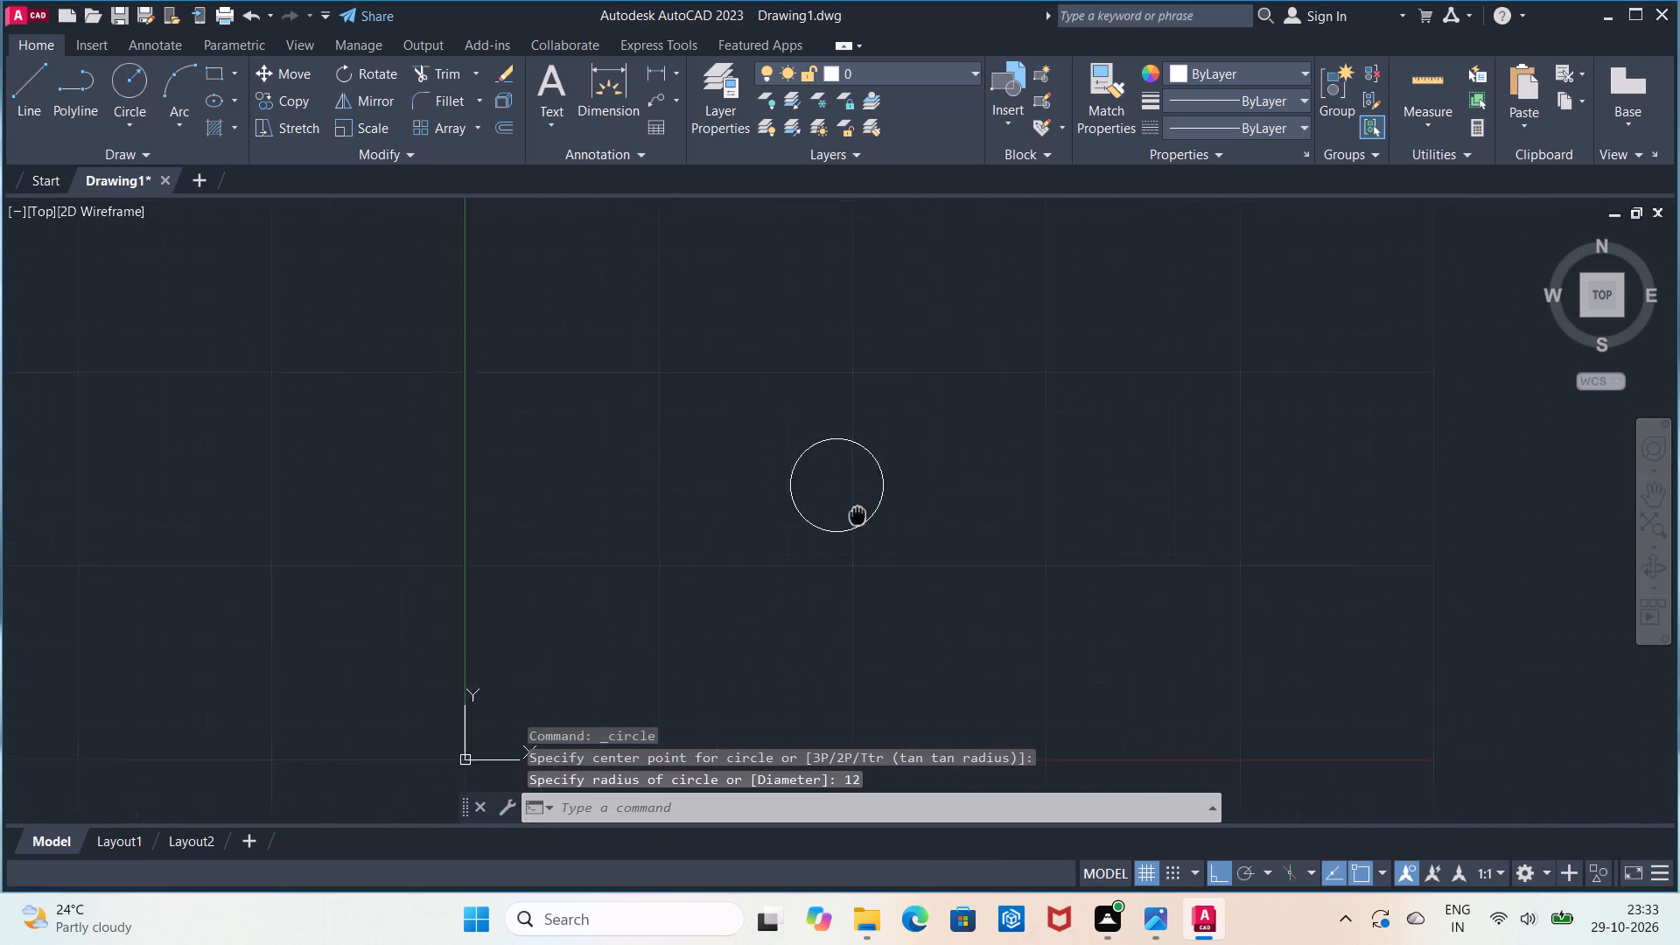
middle_drag(853, 514, 815, 514)
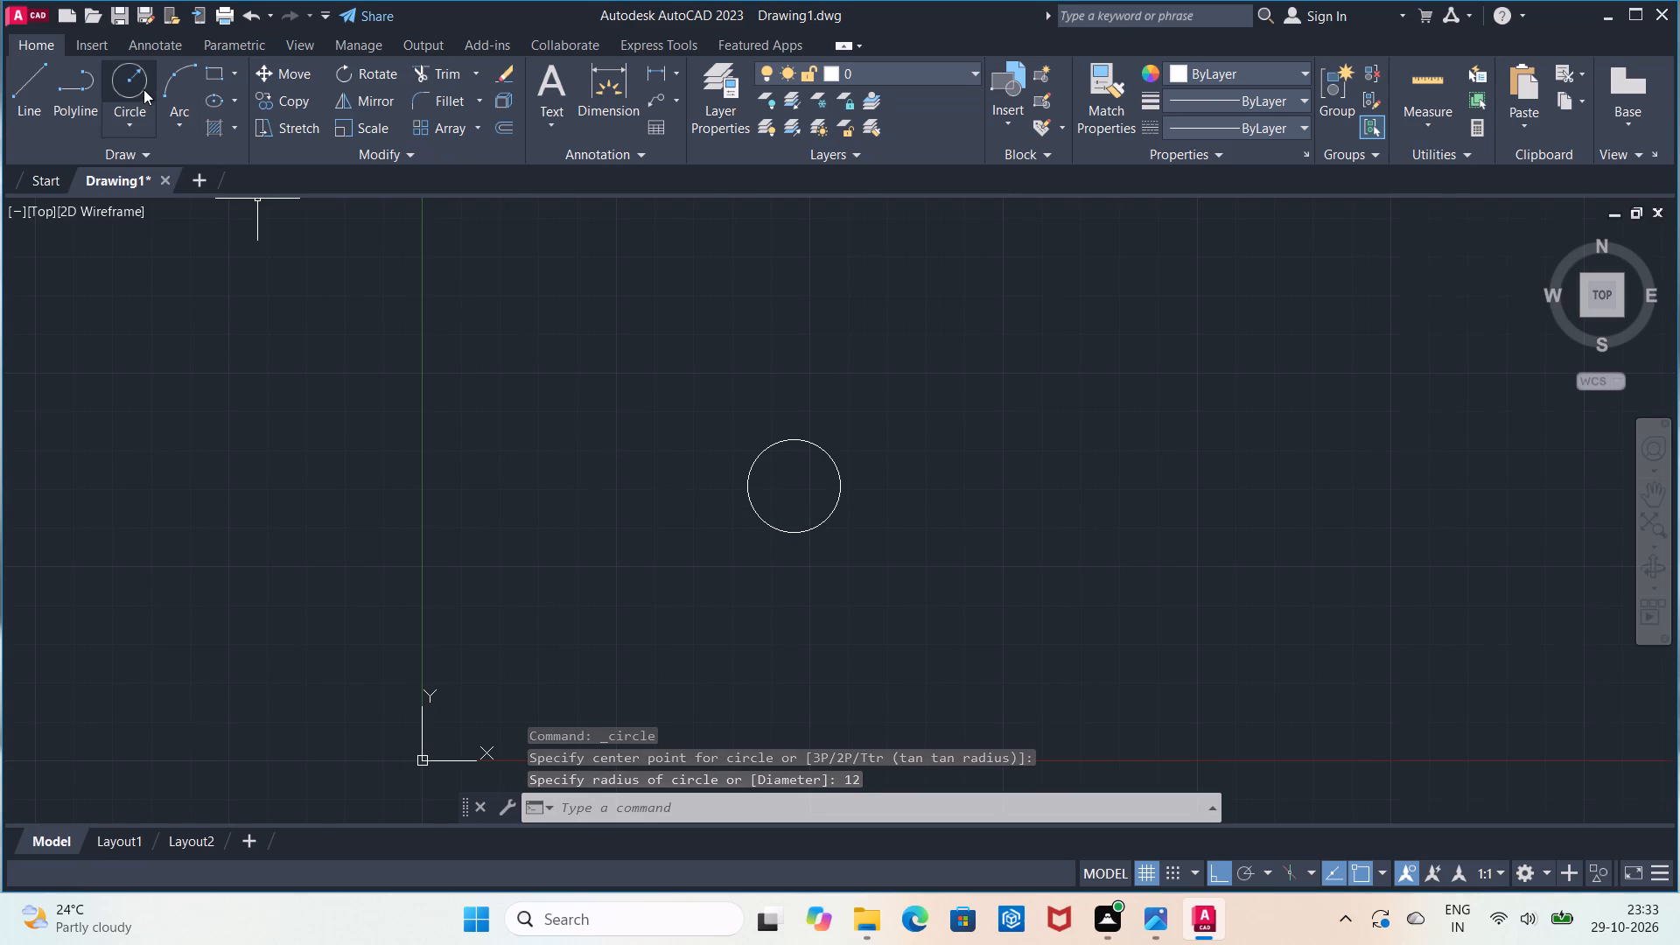
drag(143, 89, 197, 135)
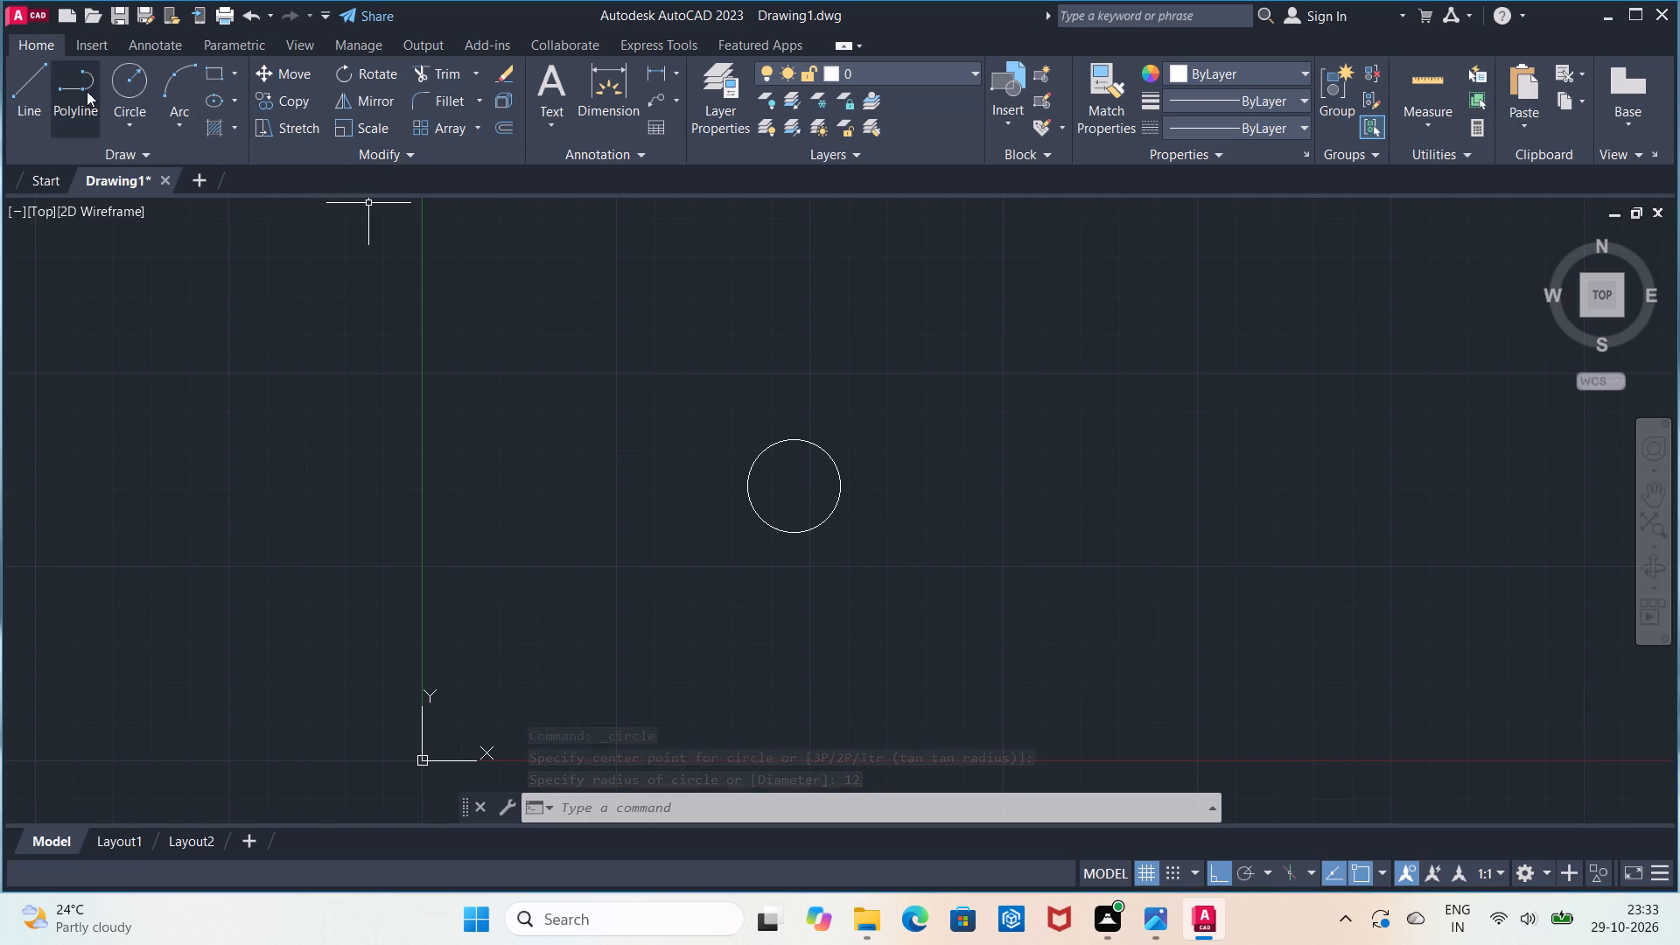
drag(113, 82, 169, 136)
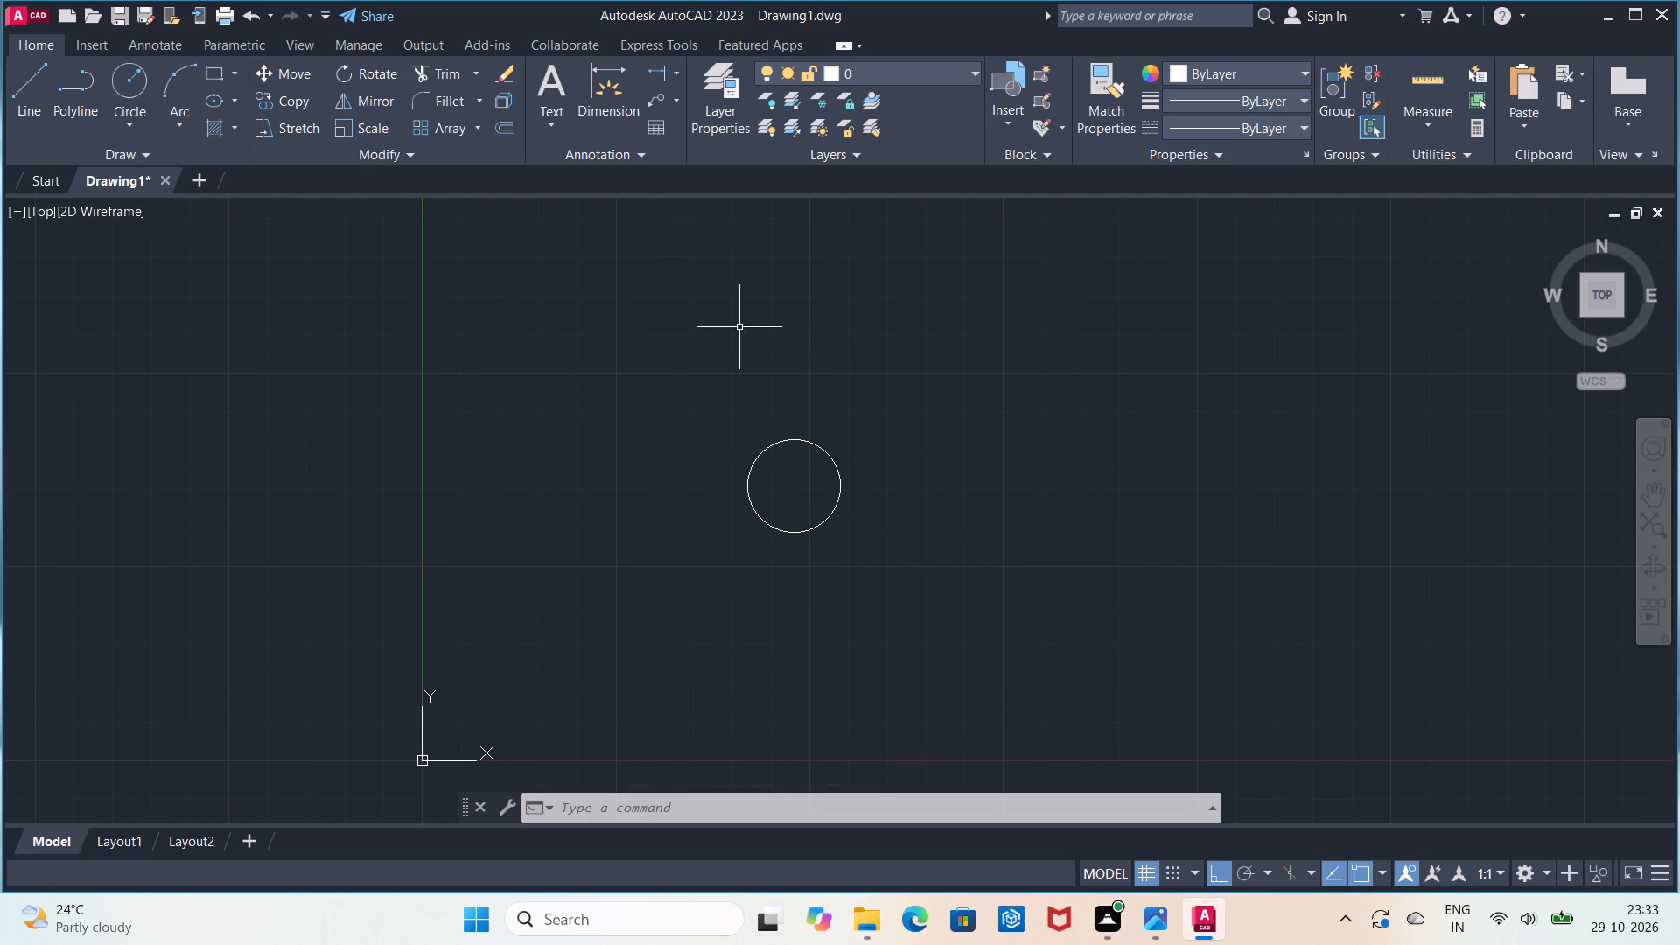
click(133, 80)
click(798, 493)
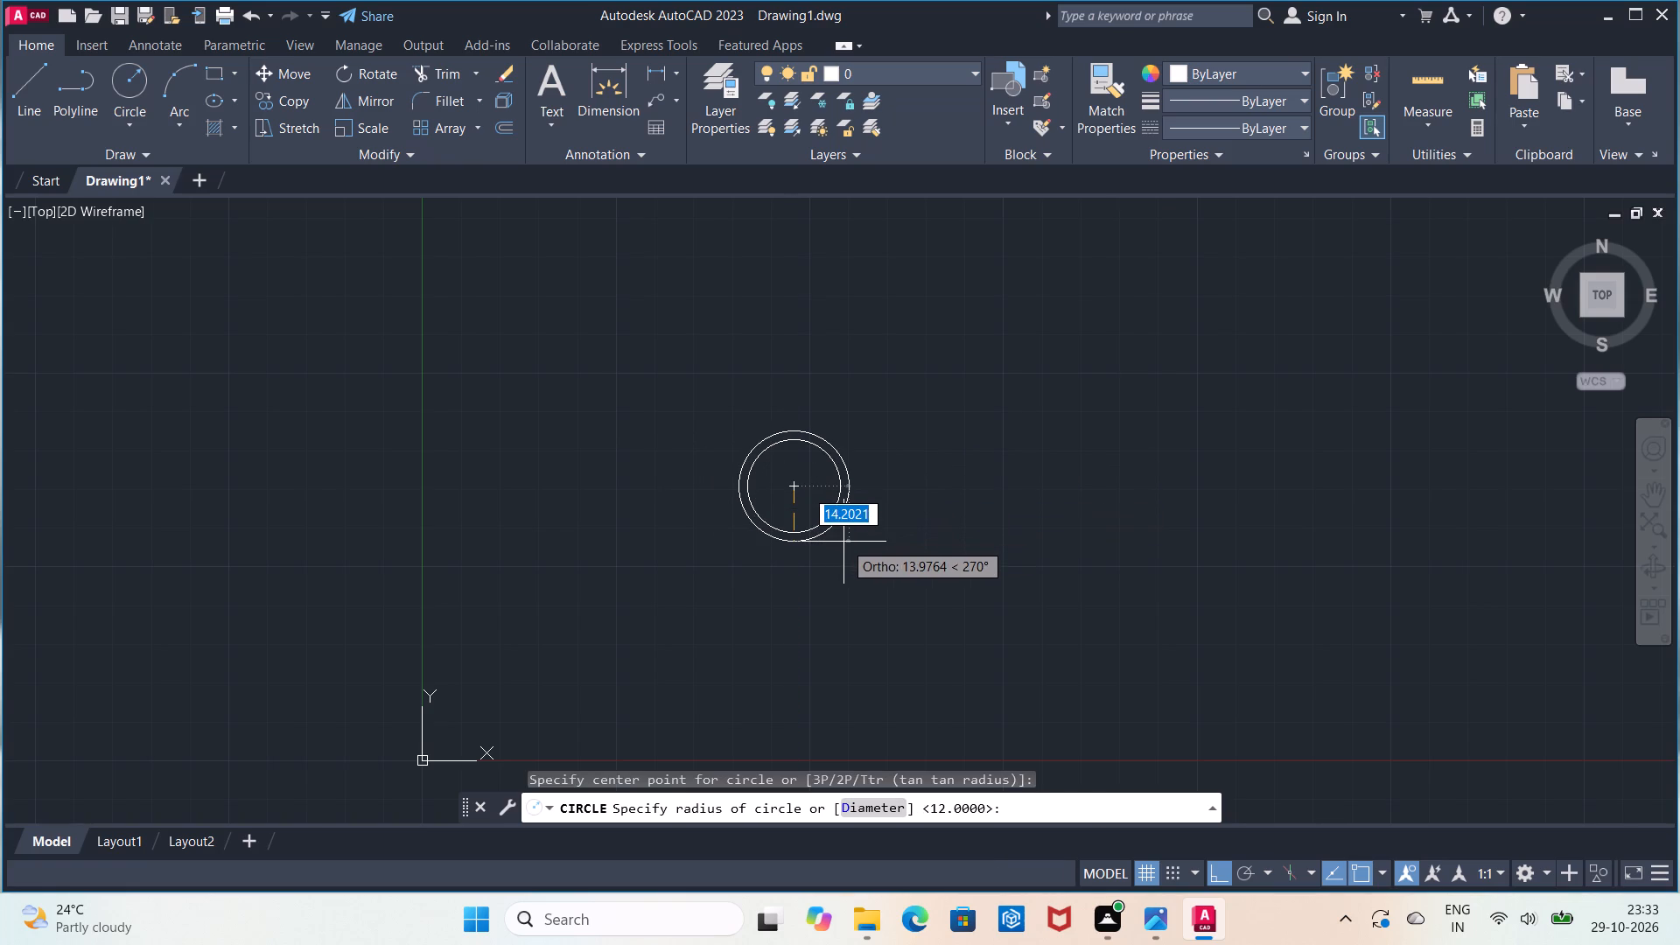
text(18)
key(Return)
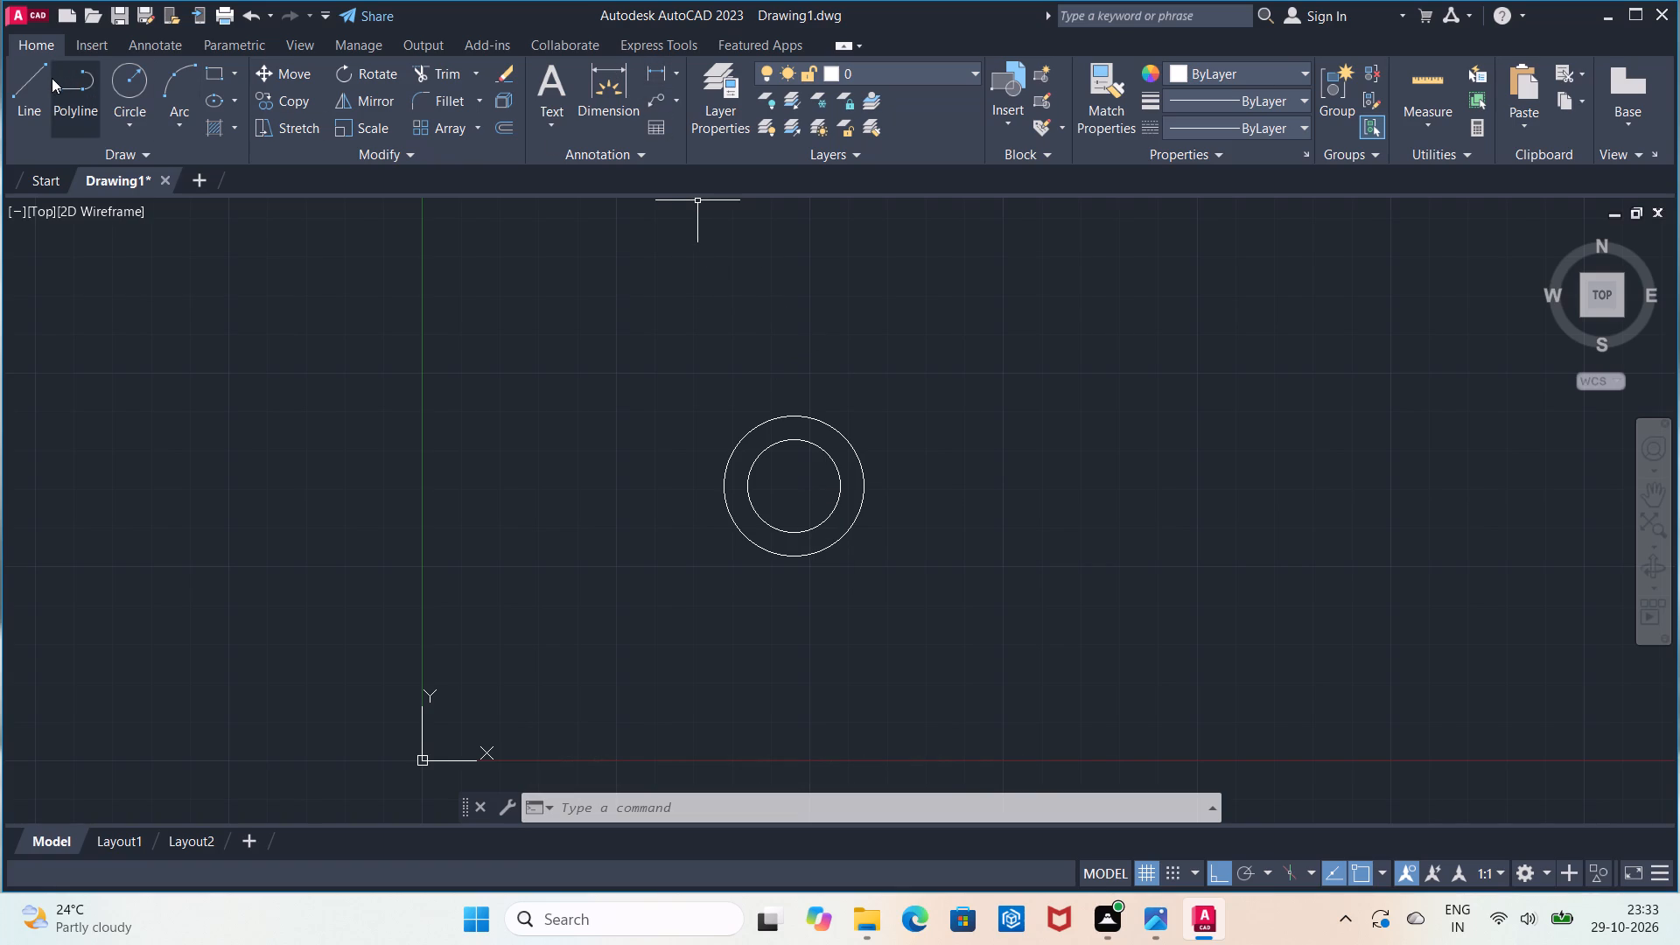
Draw a vertical line 38 long downward from the right quadrant of the outer circle.
click(17, 97)
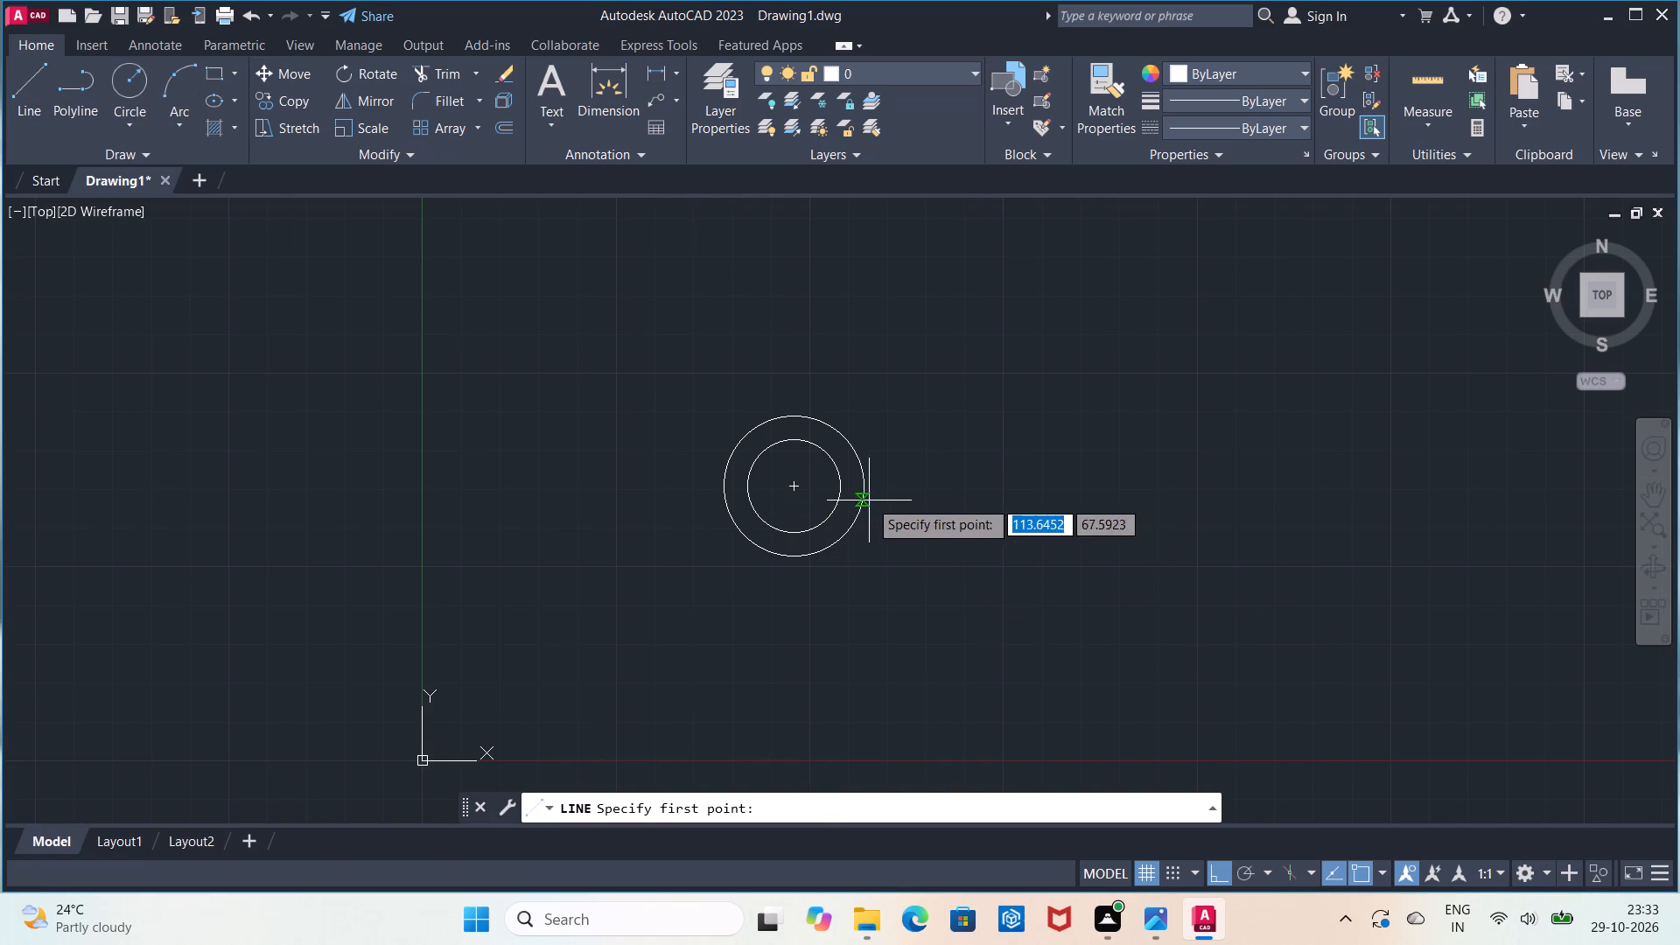
click(869, 485)
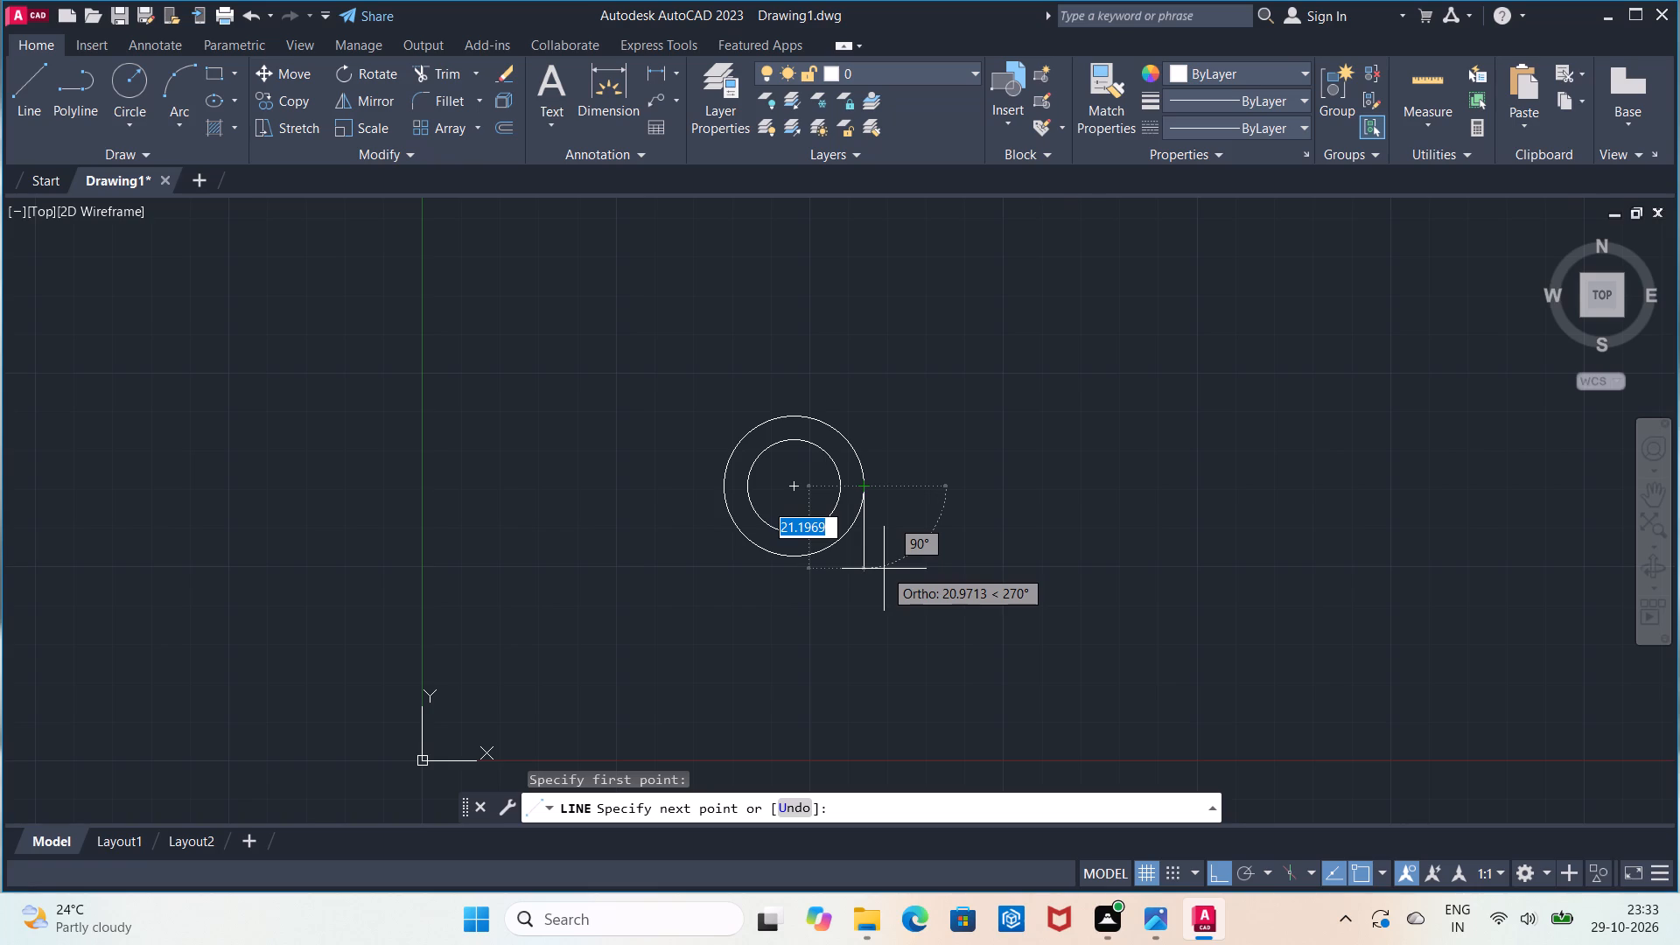
text(38)
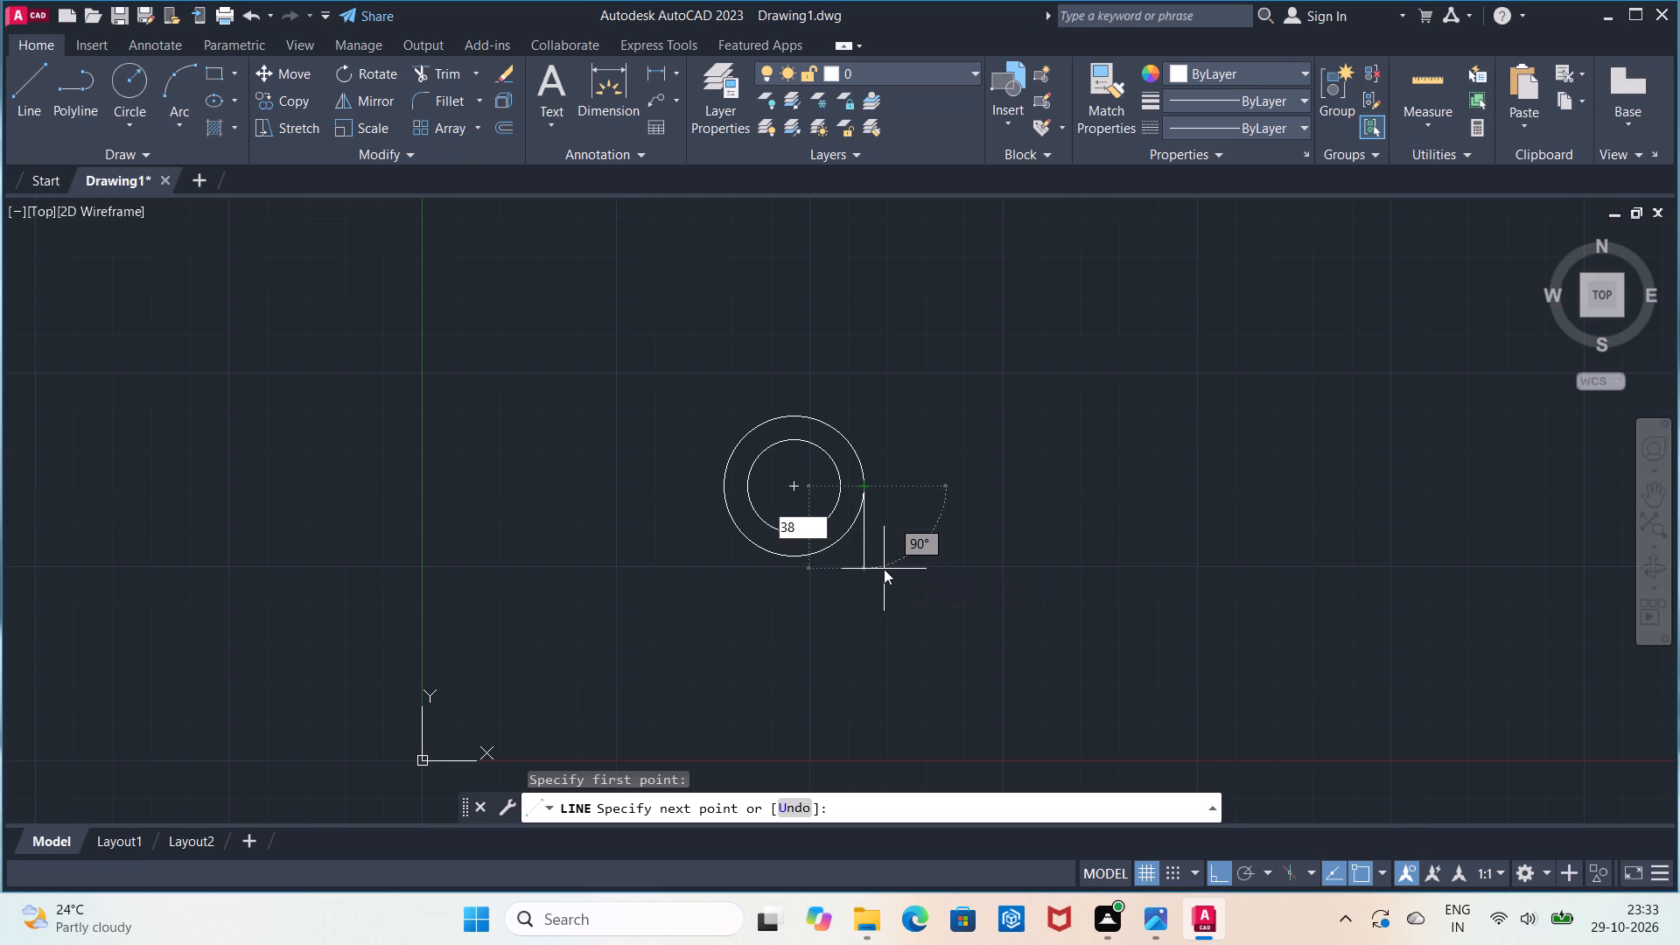
key(Return)
key(Escape)
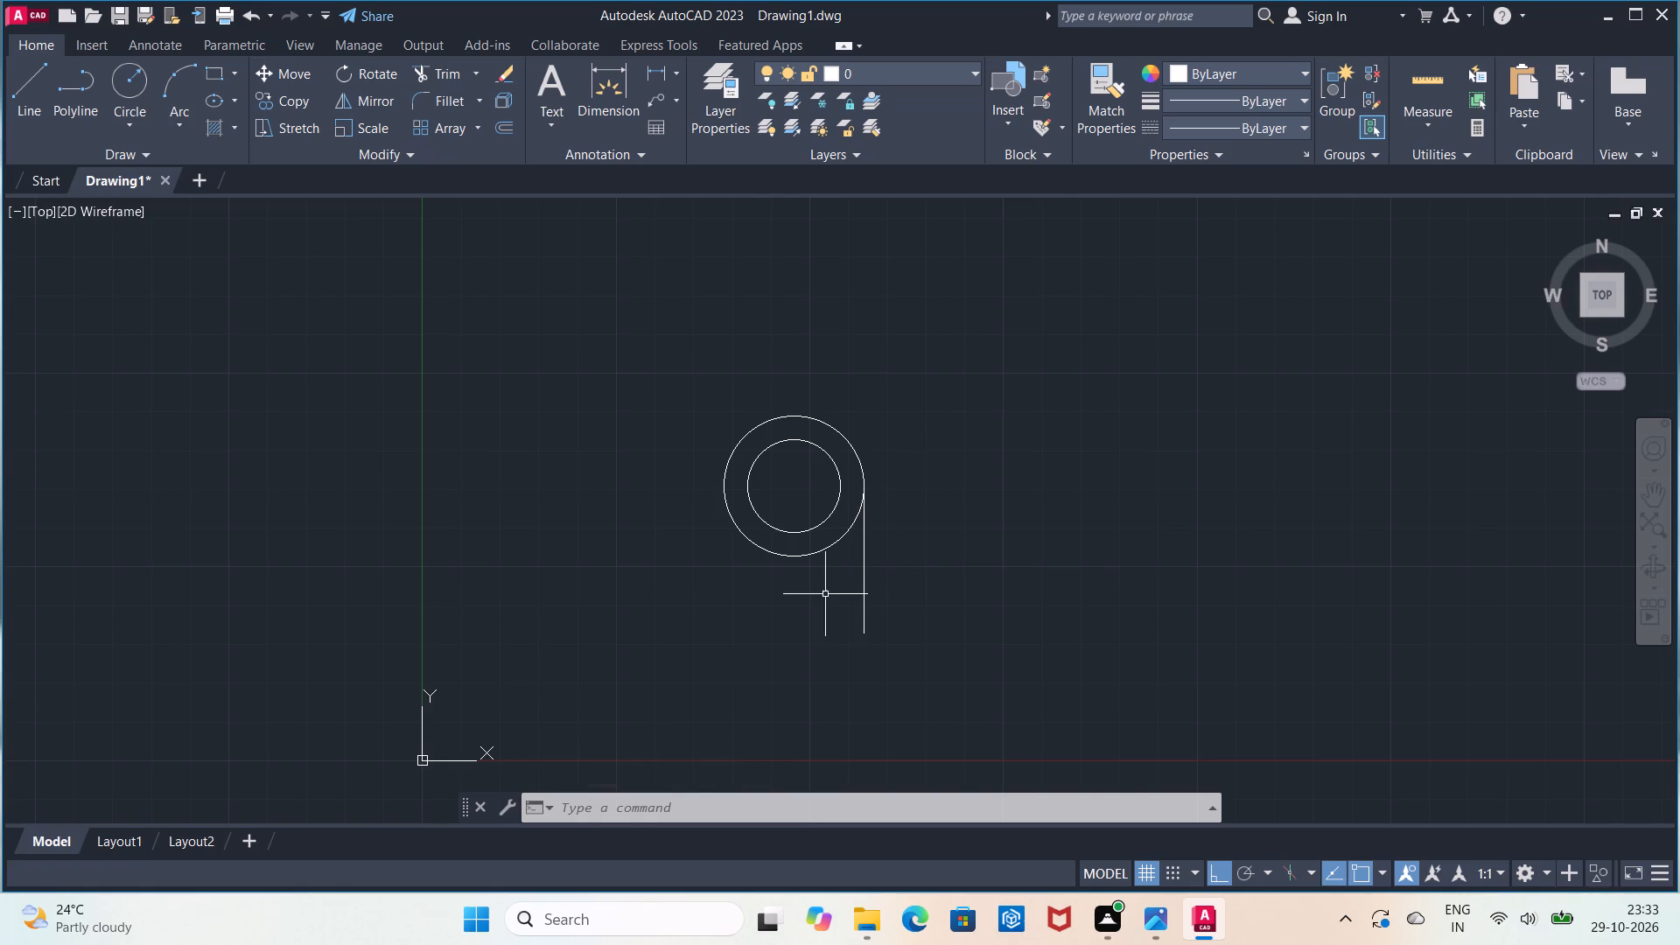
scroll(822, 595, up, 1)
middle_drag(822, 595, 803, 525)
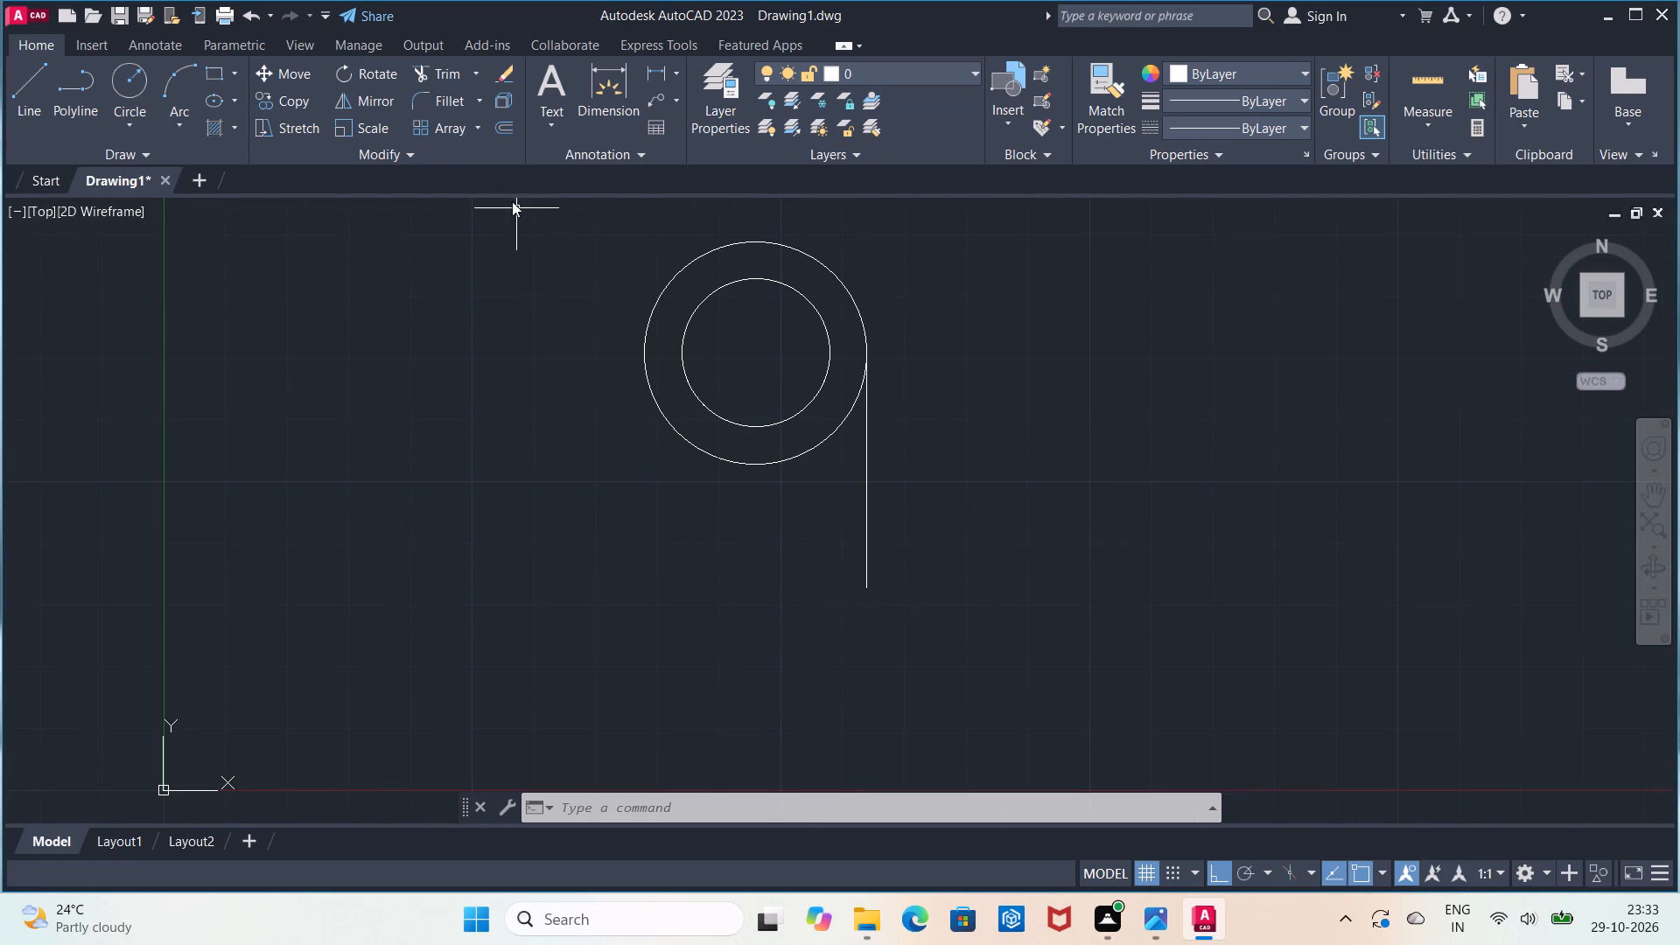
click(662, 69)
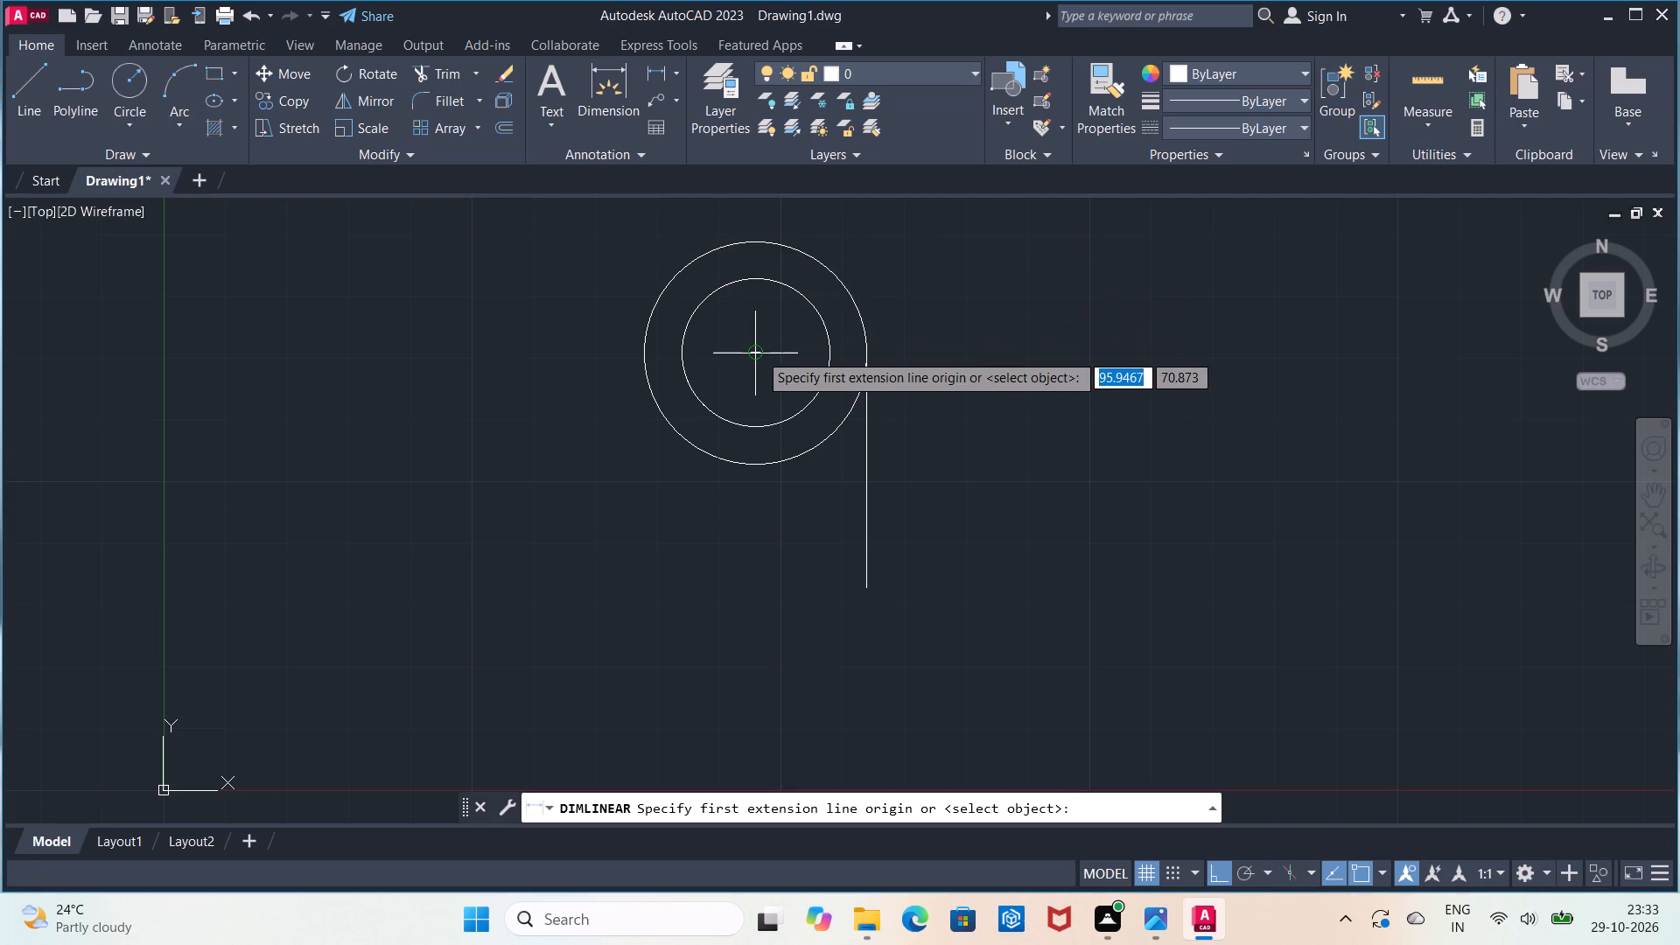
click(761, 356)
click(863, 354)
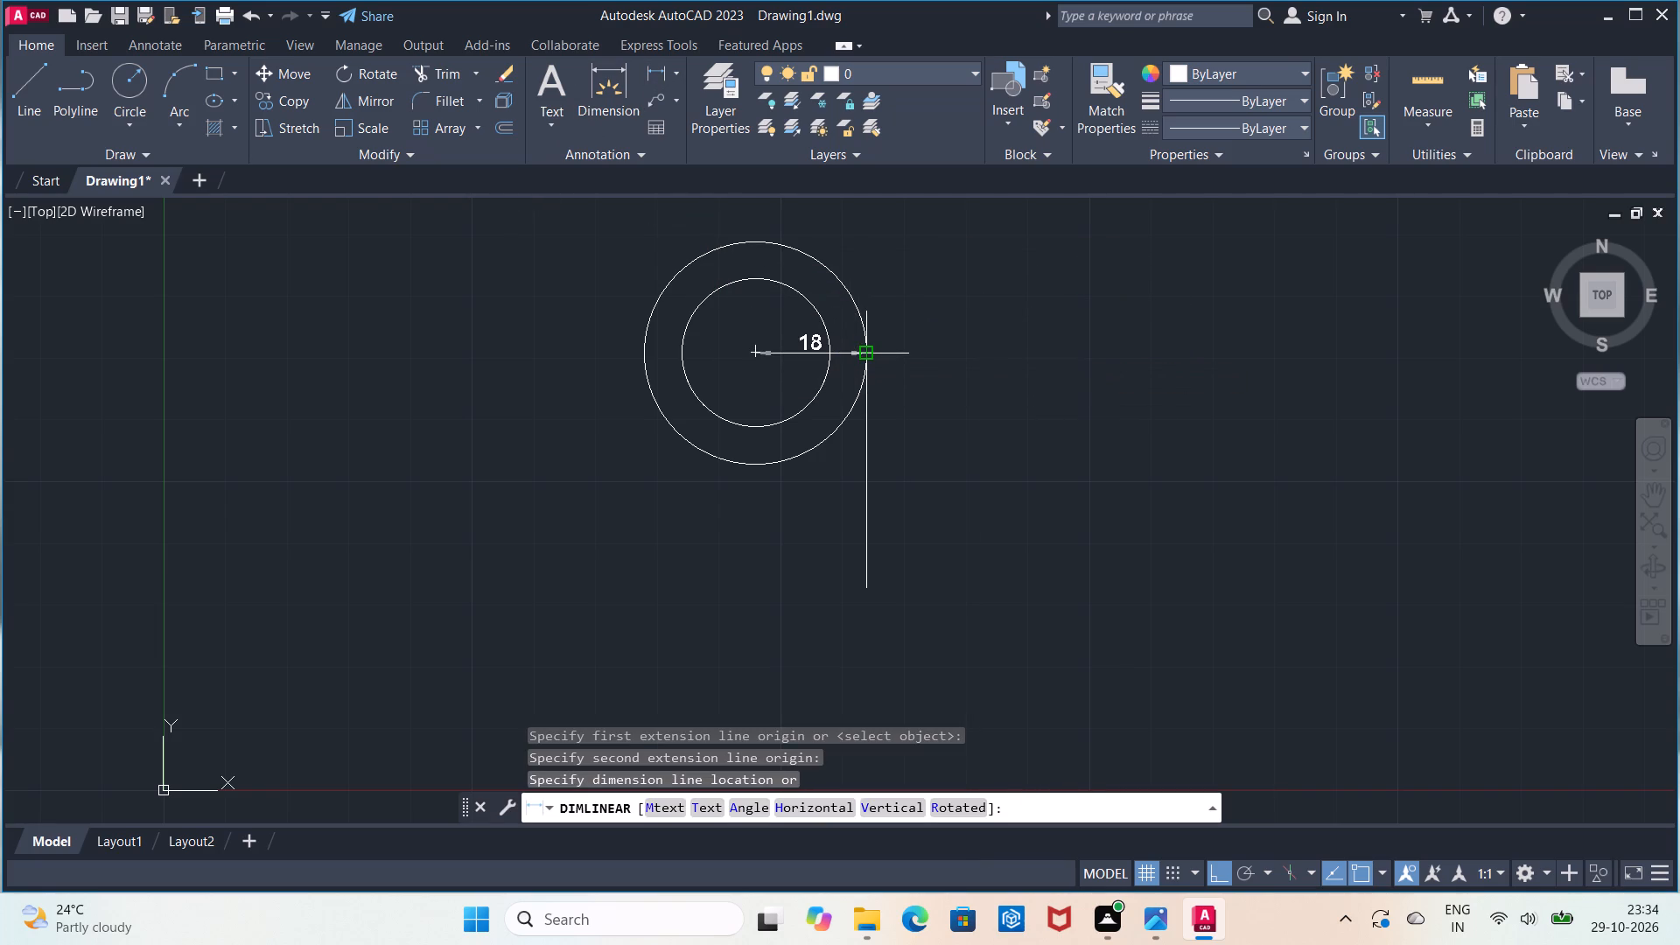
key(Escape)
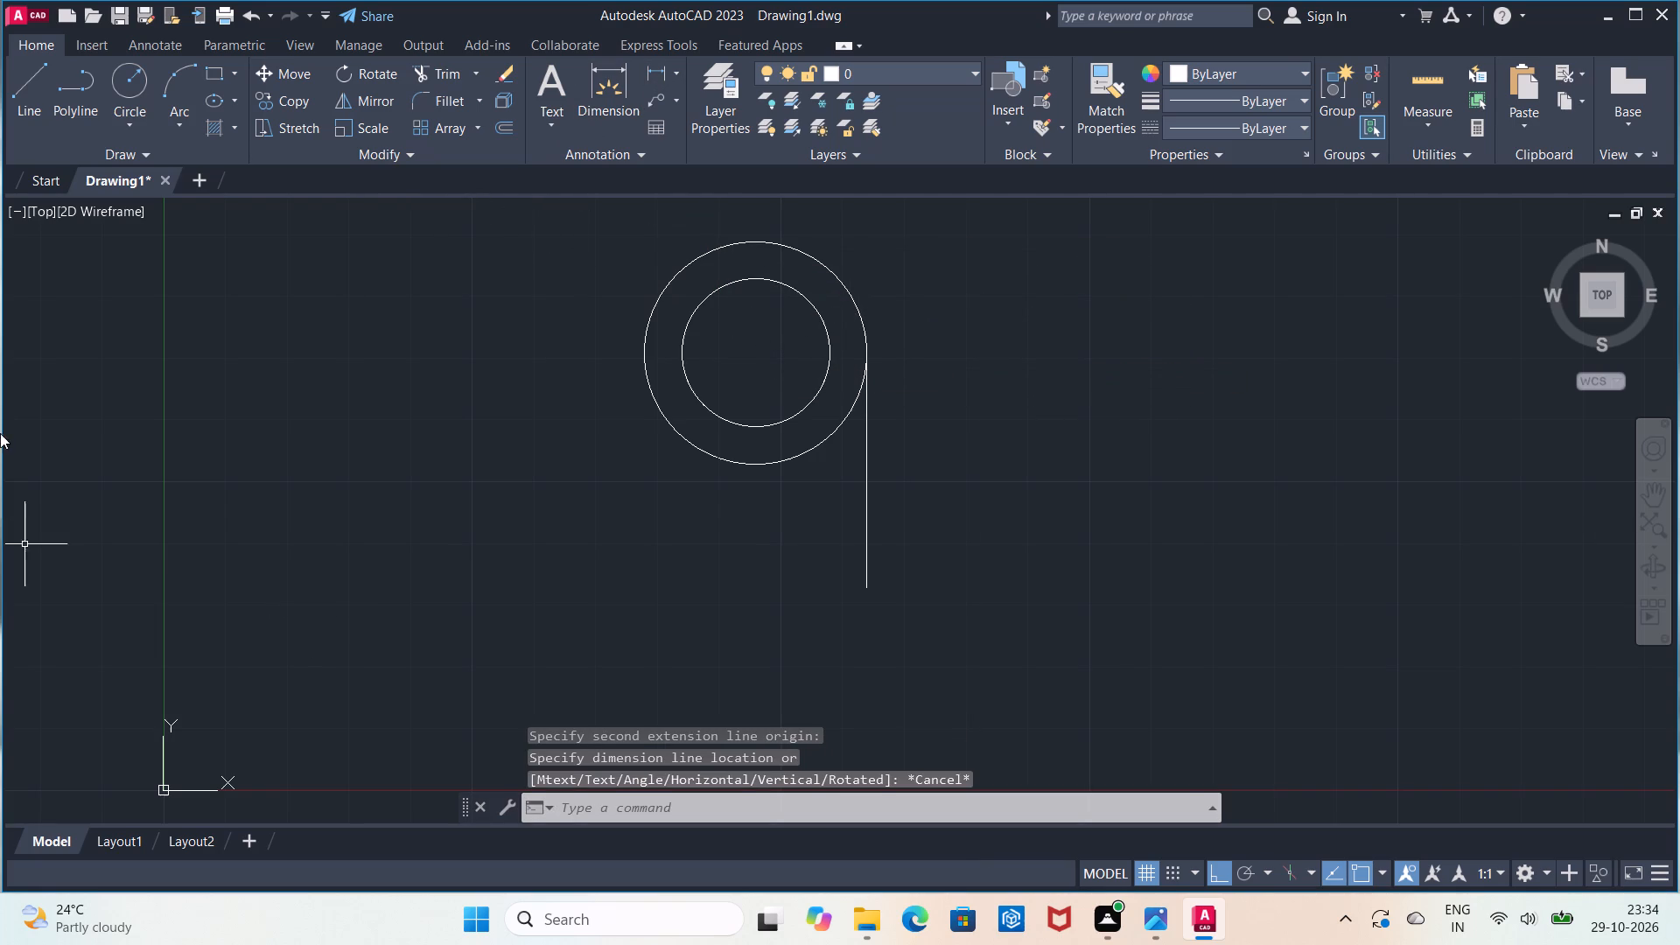
Draw a horizontal line 56 long leftward from the lower end of the vertical line.
click(44, 118)
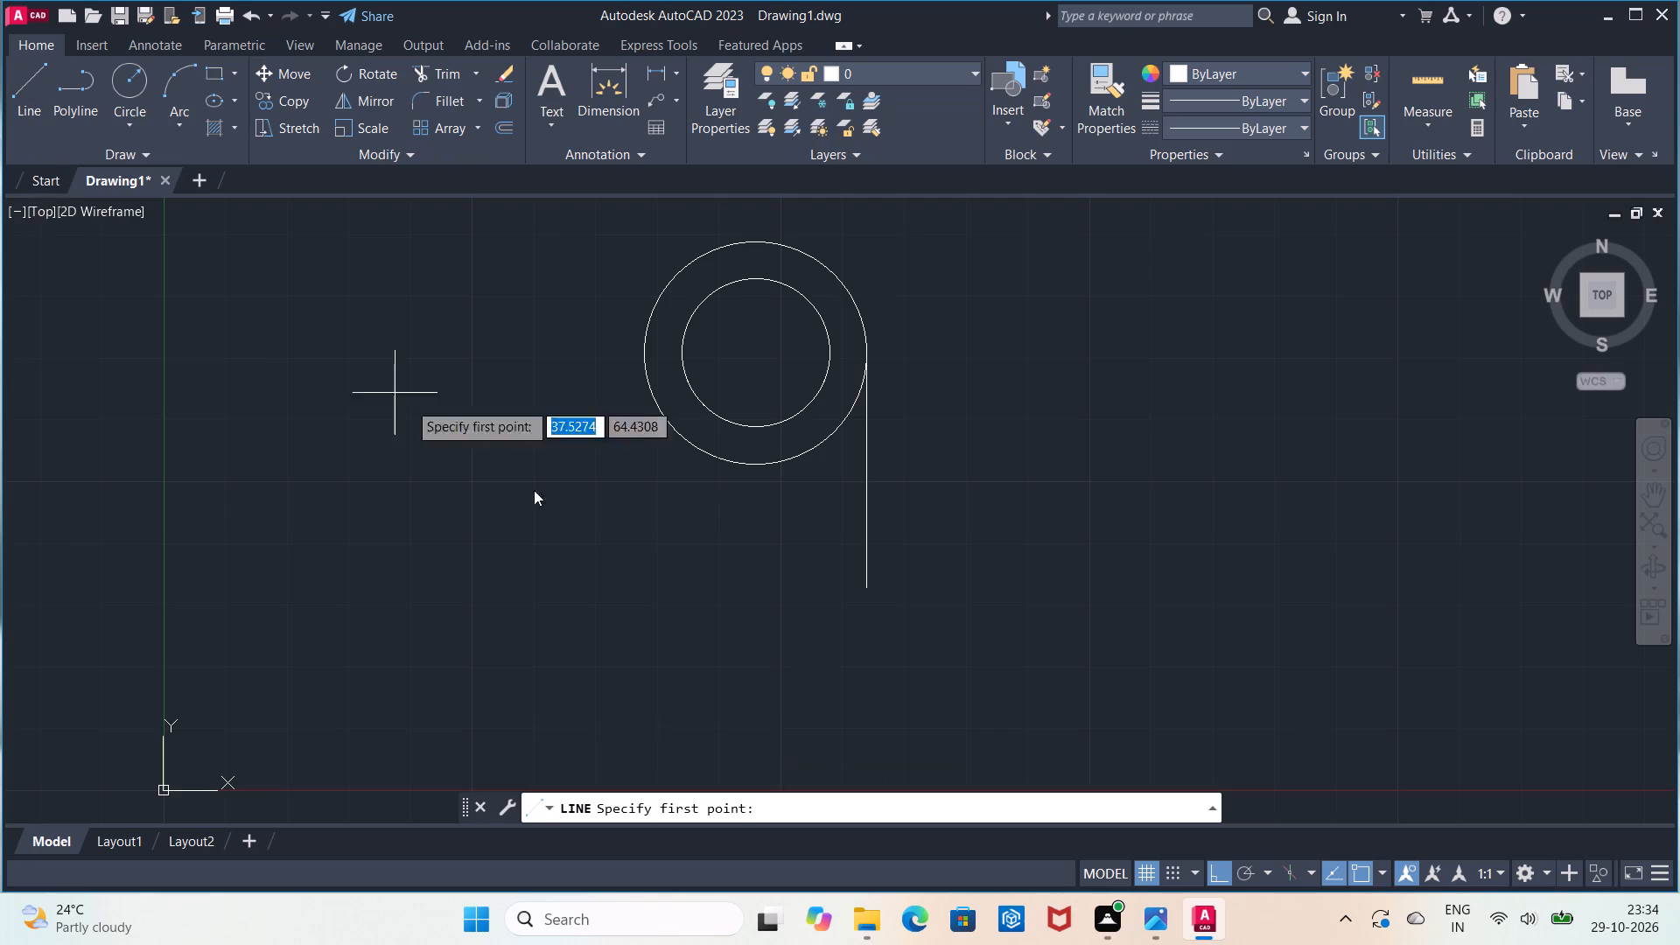
click(867, 593)
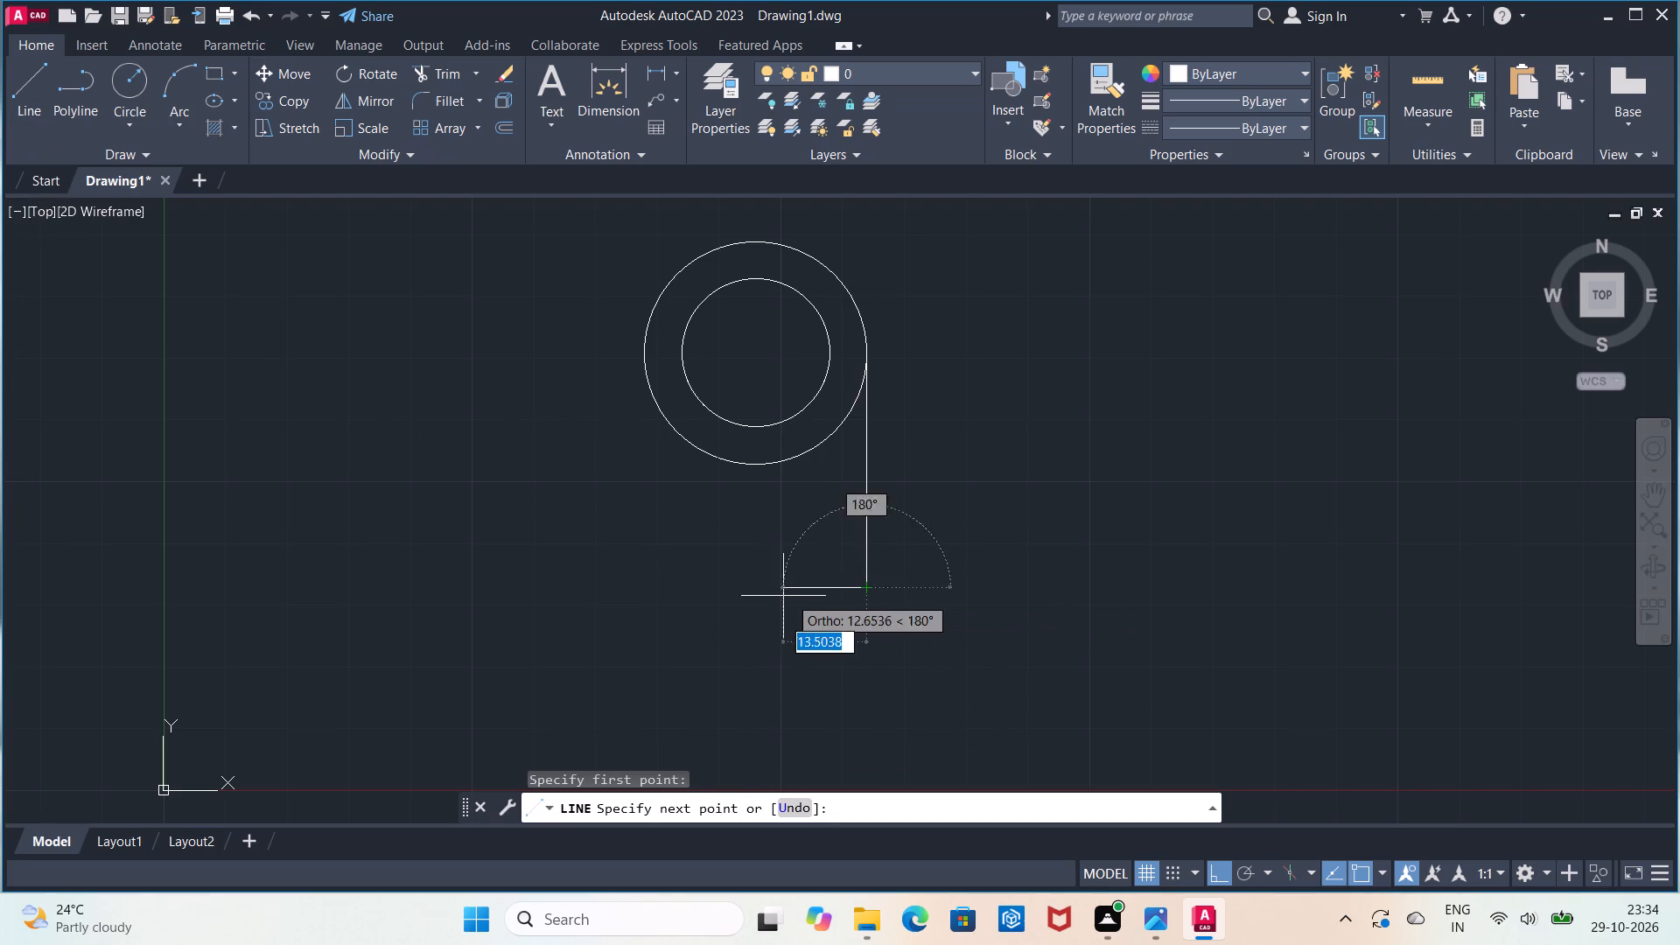
text(56)
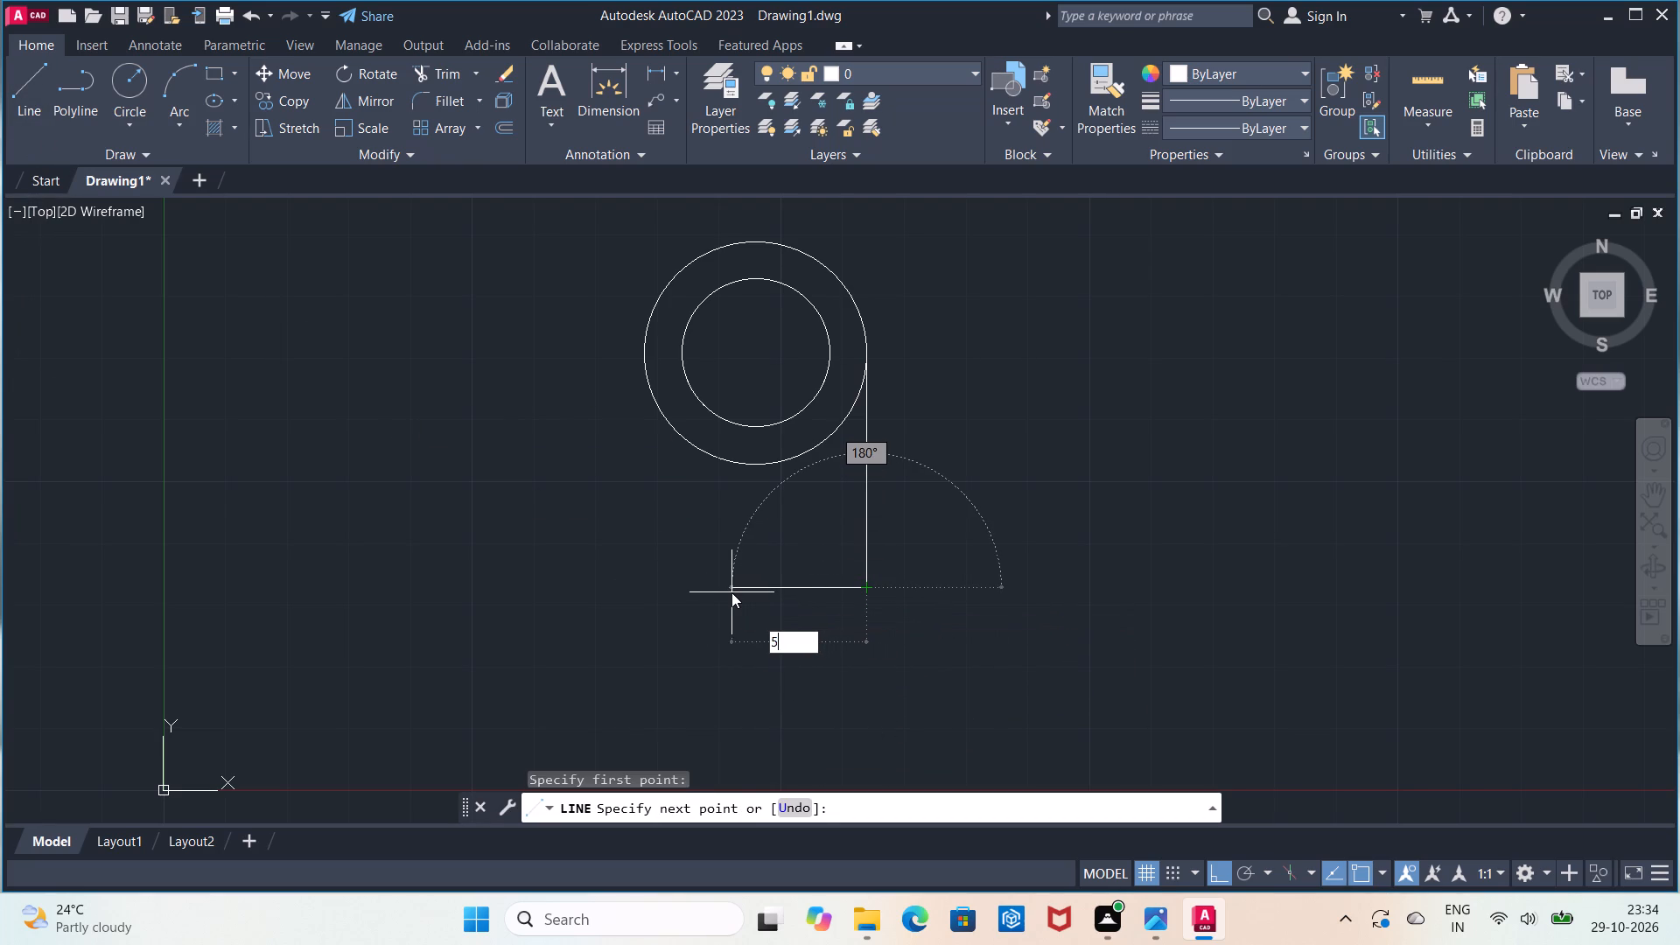
key(Return)
key(Escape)
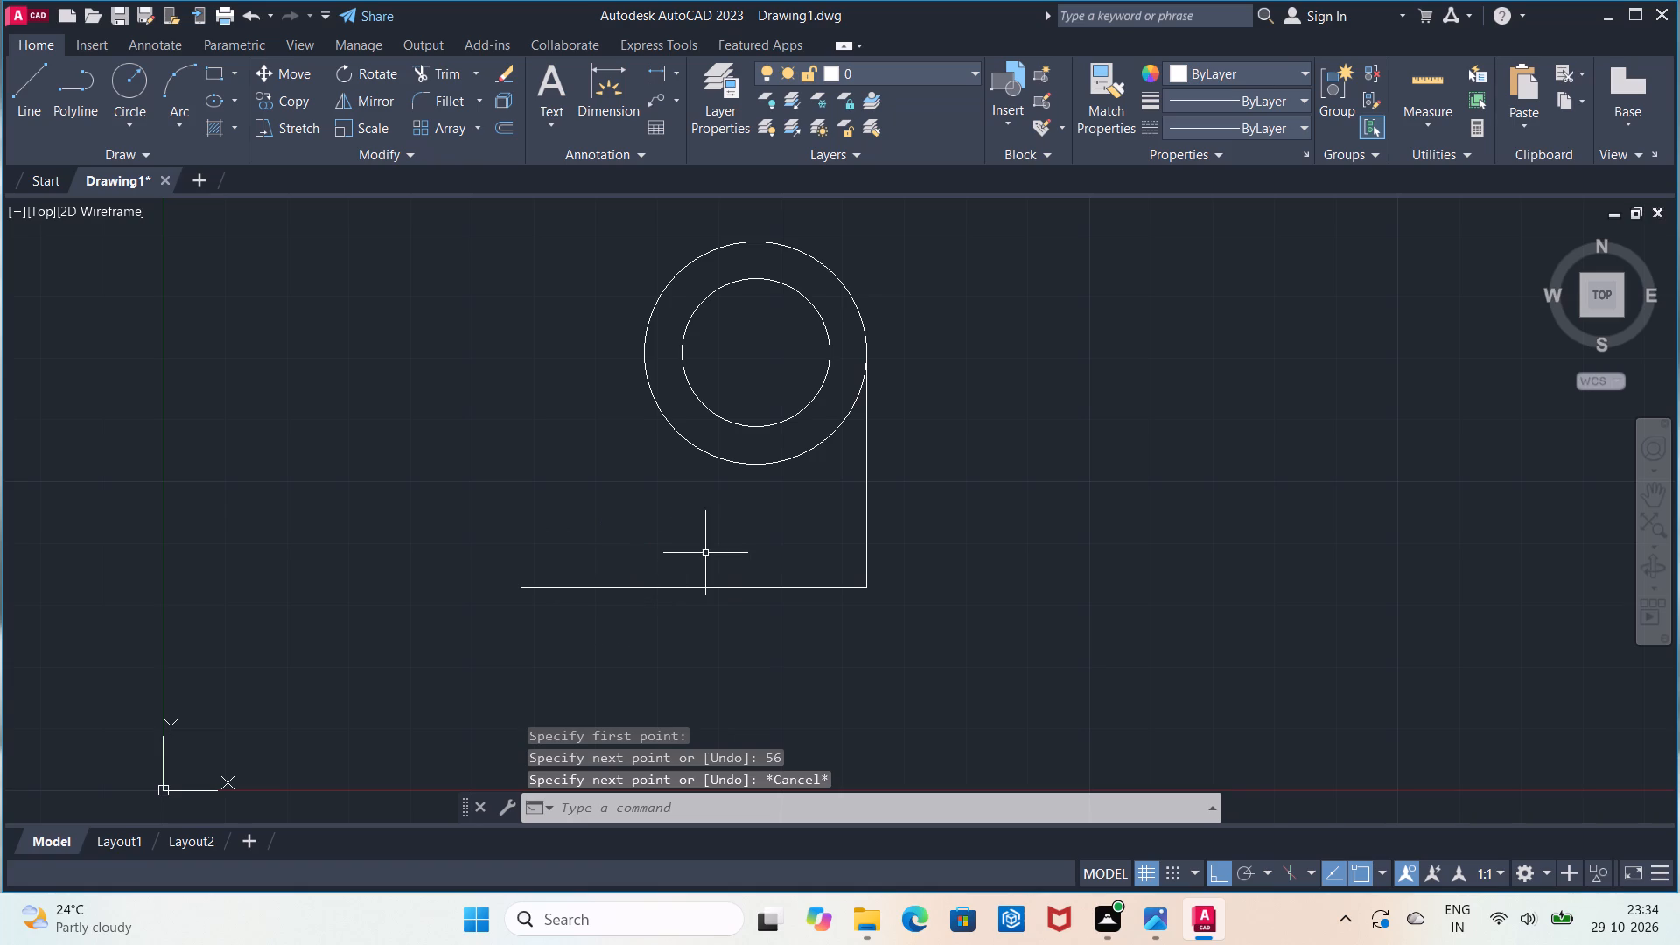
Load the CENTER2 linetype and make it the current linetype.
click(1189, 139)
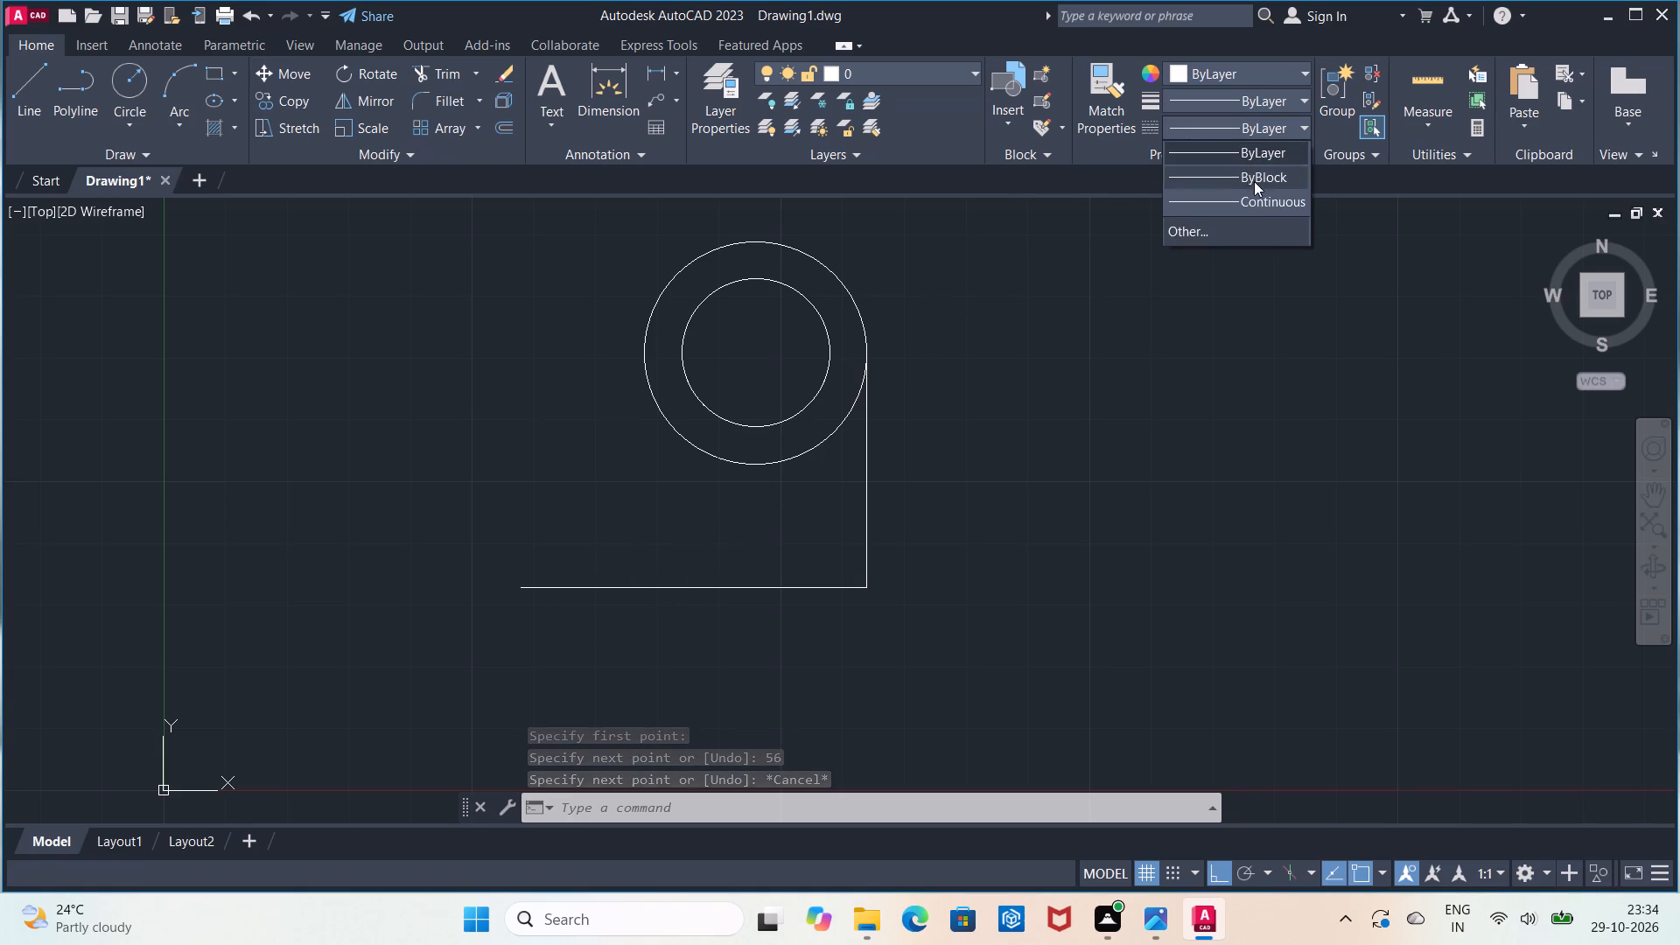
click(1256, 231)
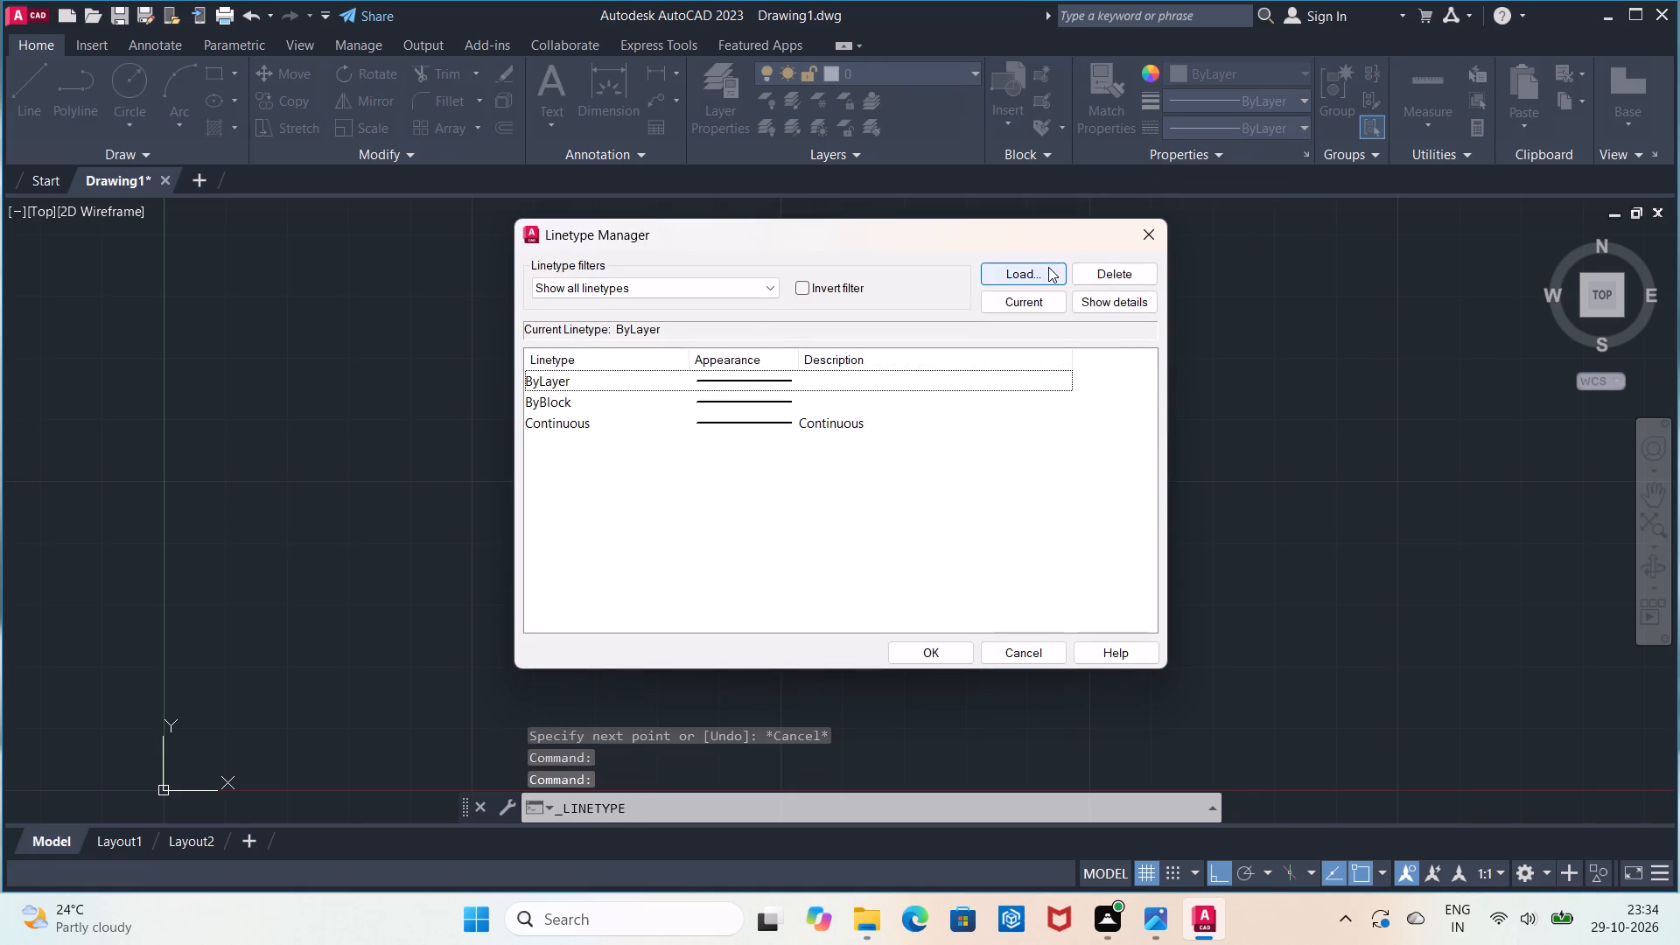
click(1048, 267)
scroll(967, 430, down, 4)
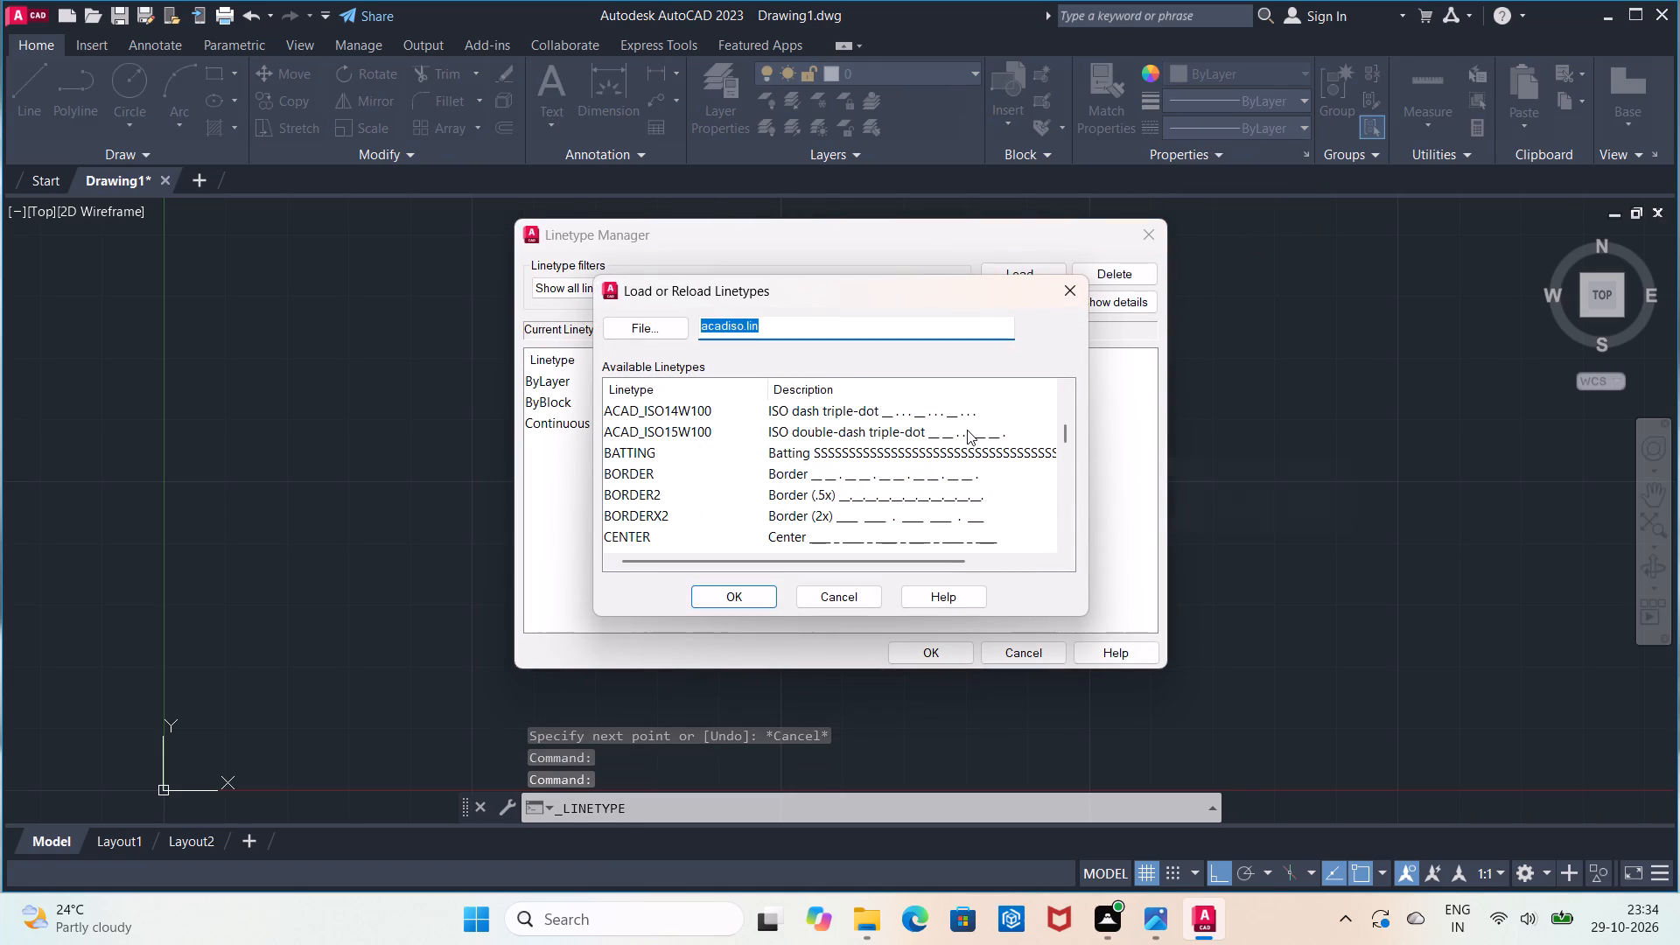
scroll(967, 430, down, 1)
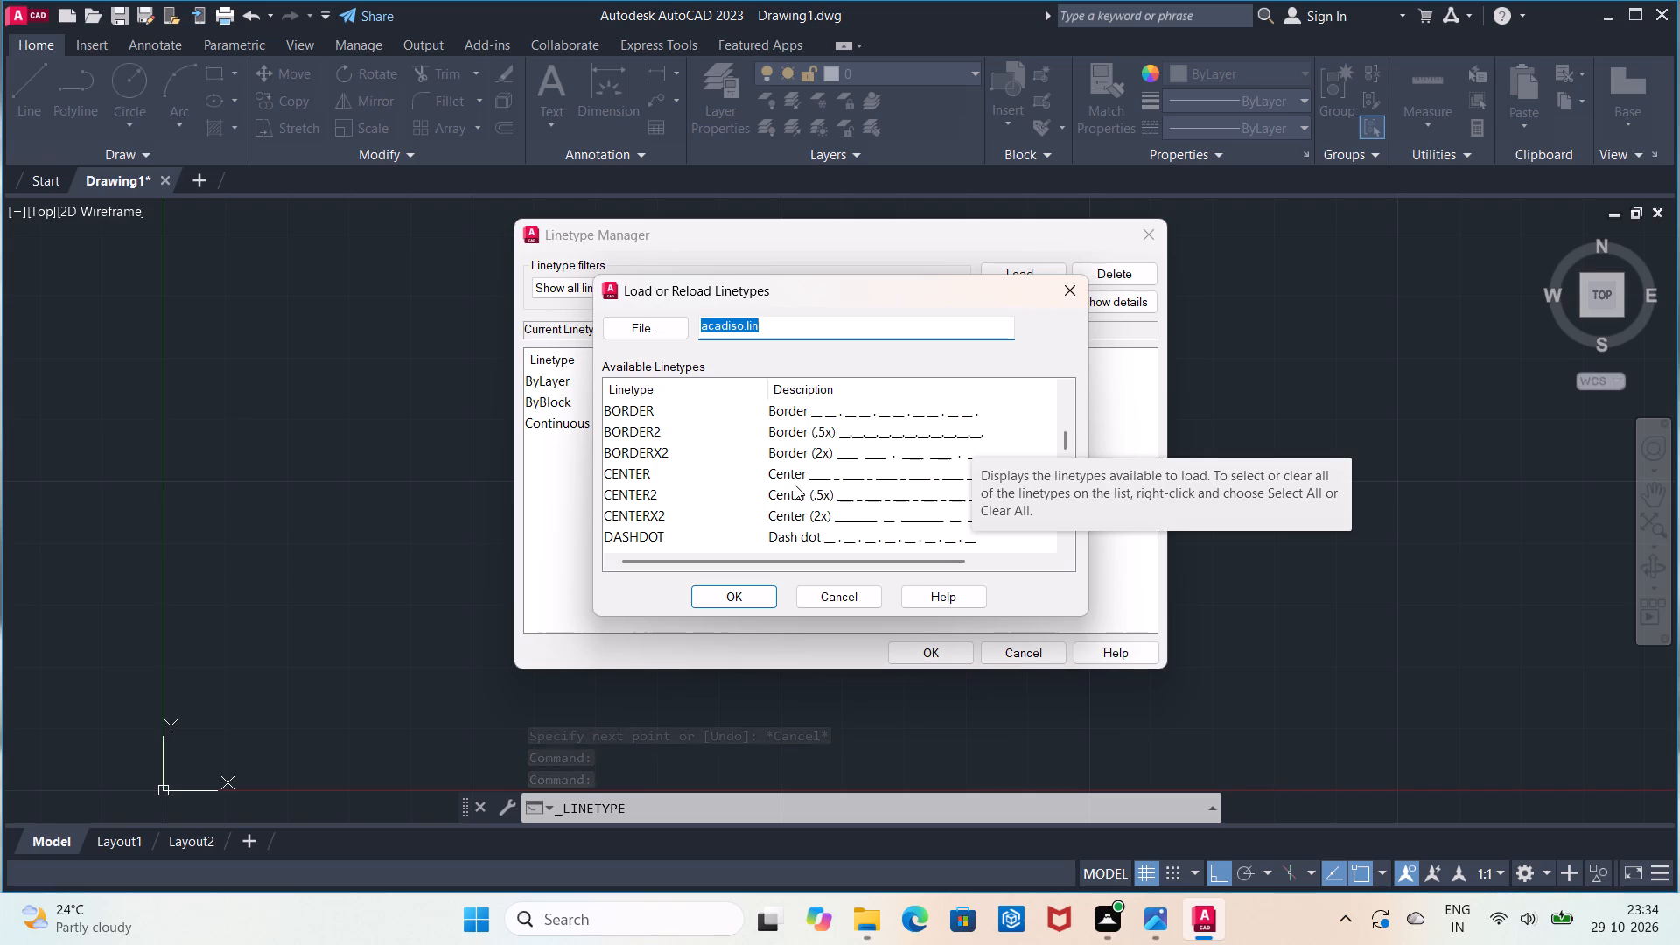
click(795, 496)
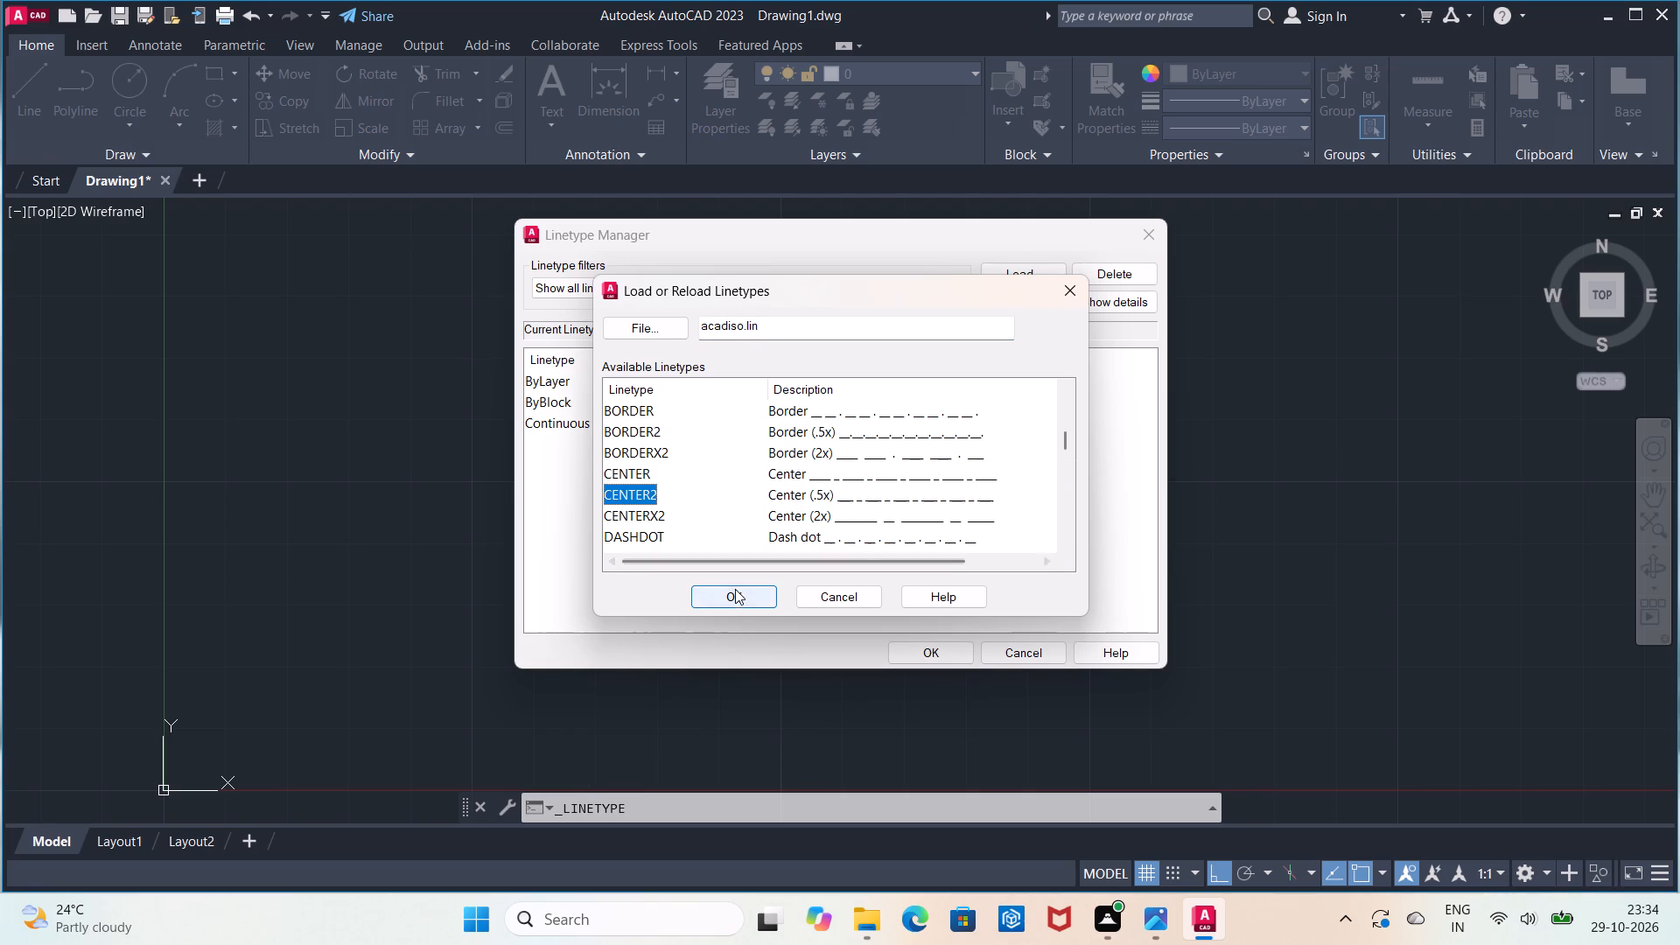
click(735, 591)
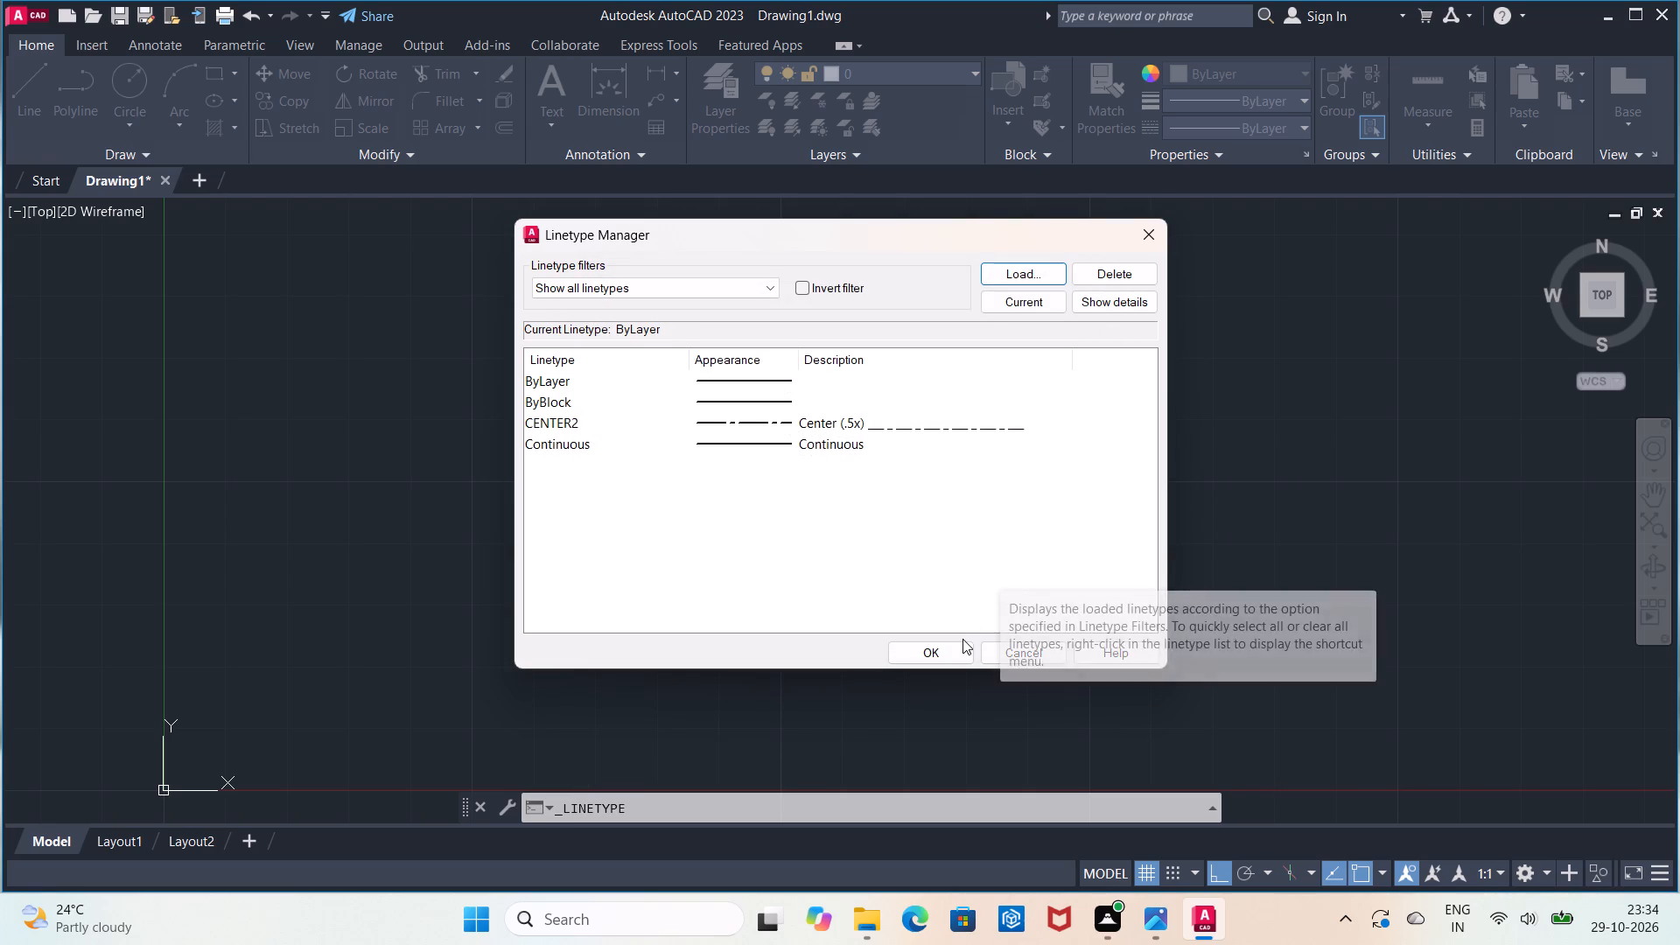
click(956, 647)
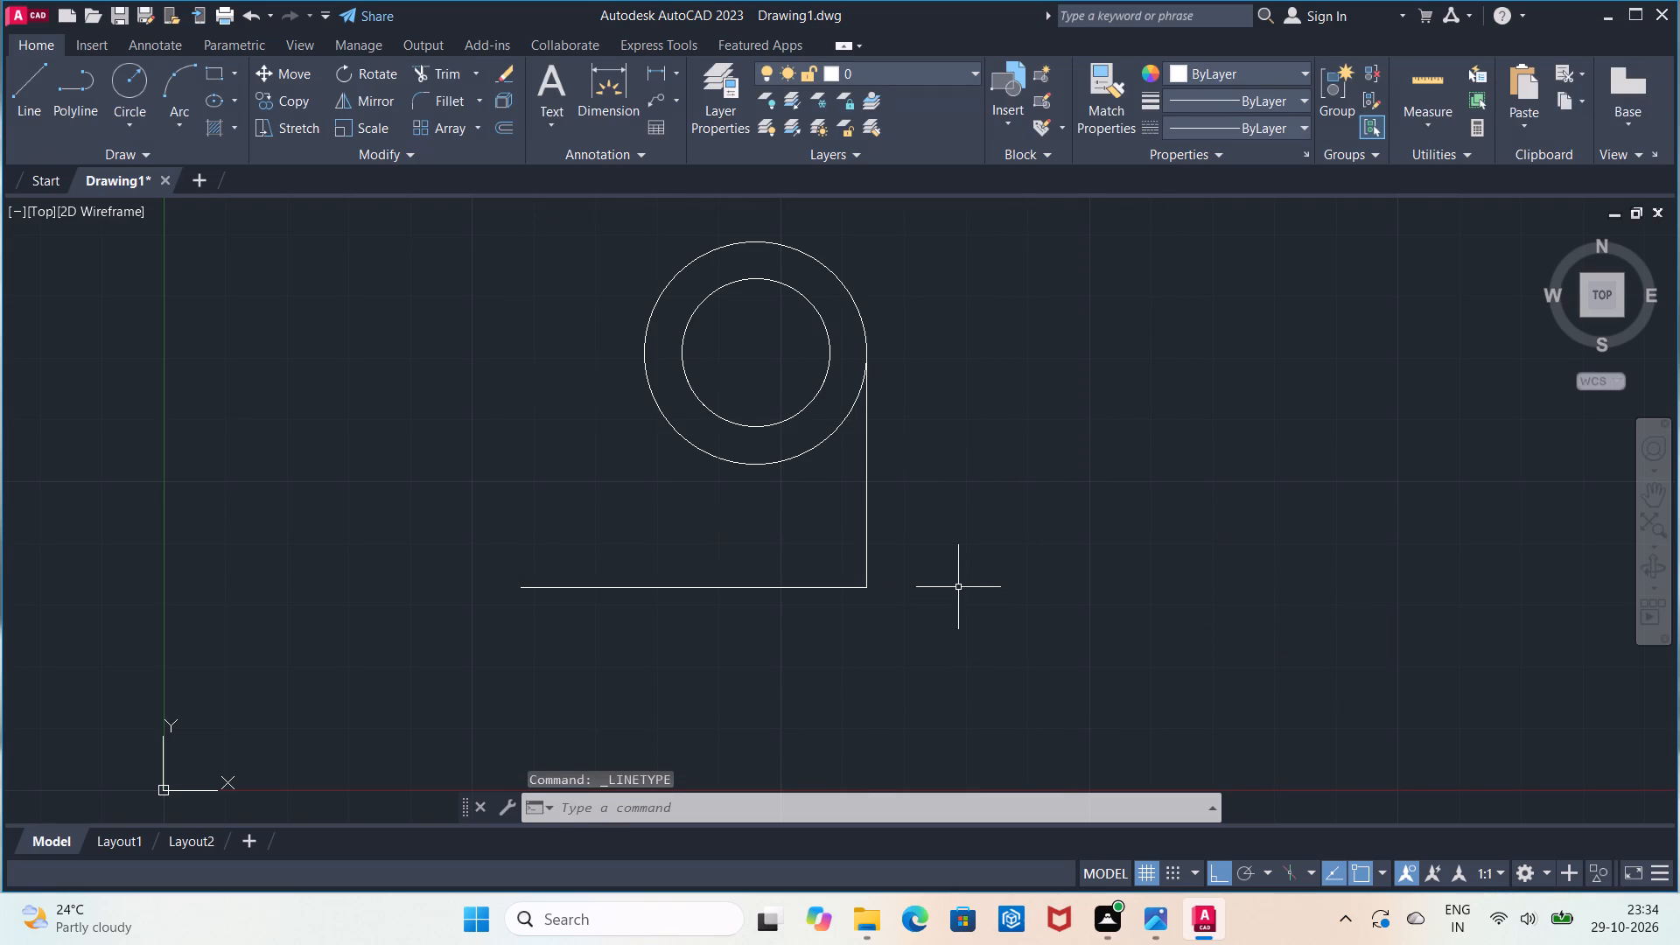
click(1291, 128)
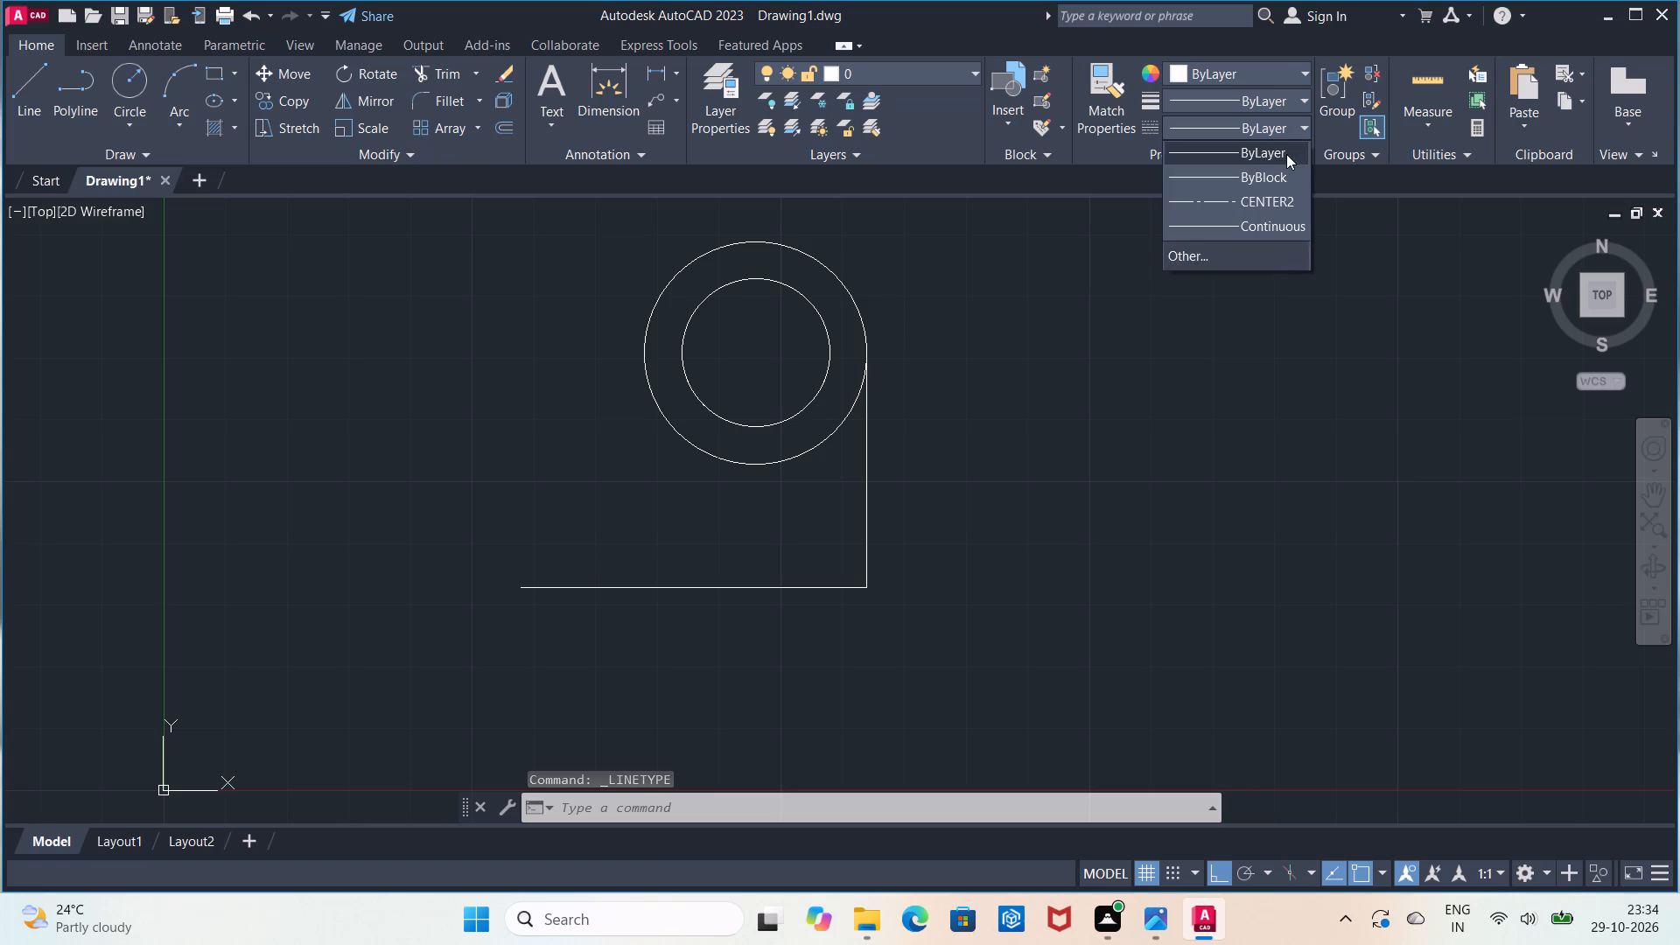
click(1271, 207)
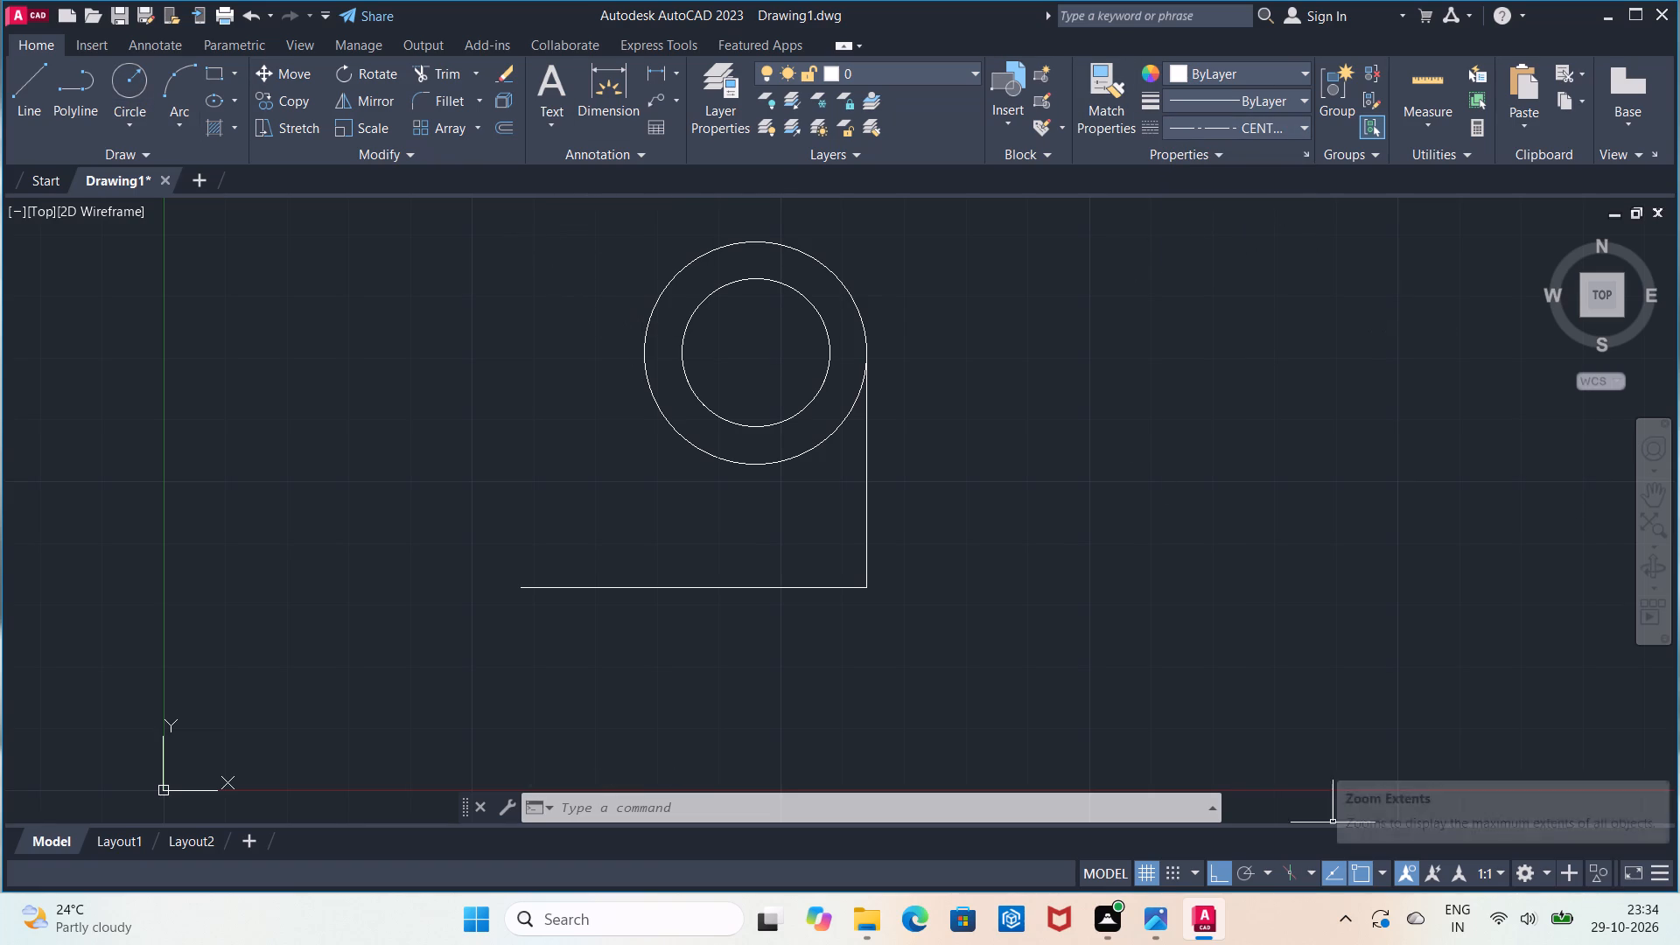
Draw a vertical line 24 long downward from the left end of the horizontal line.
click(33, 122)
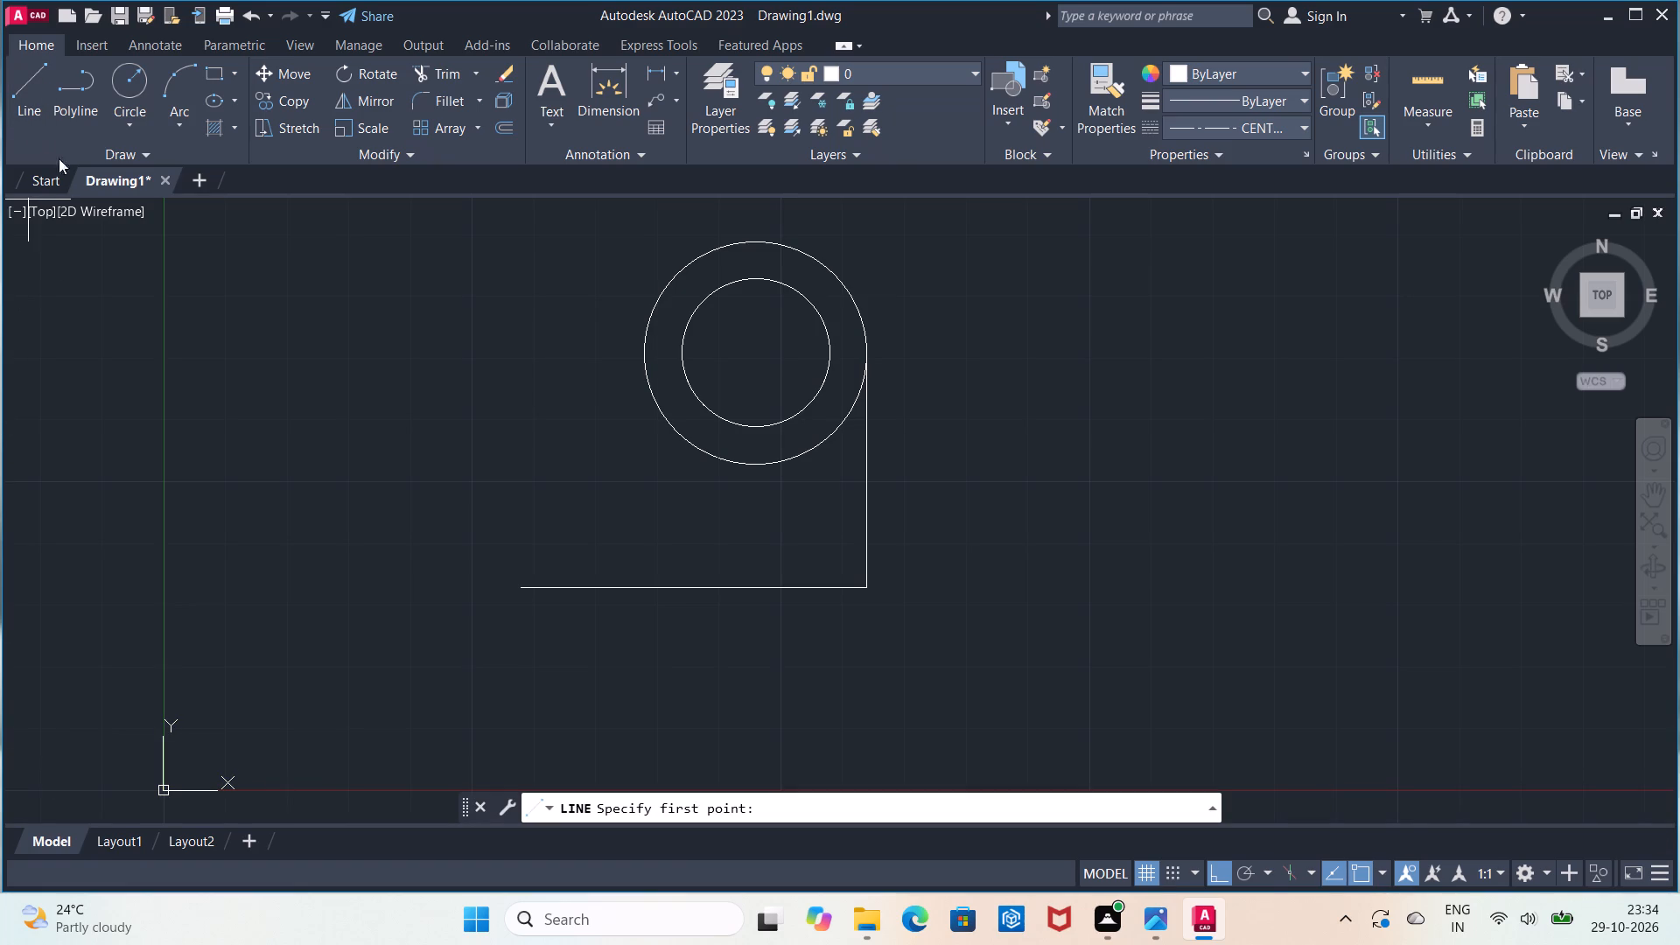
click(522, 587)
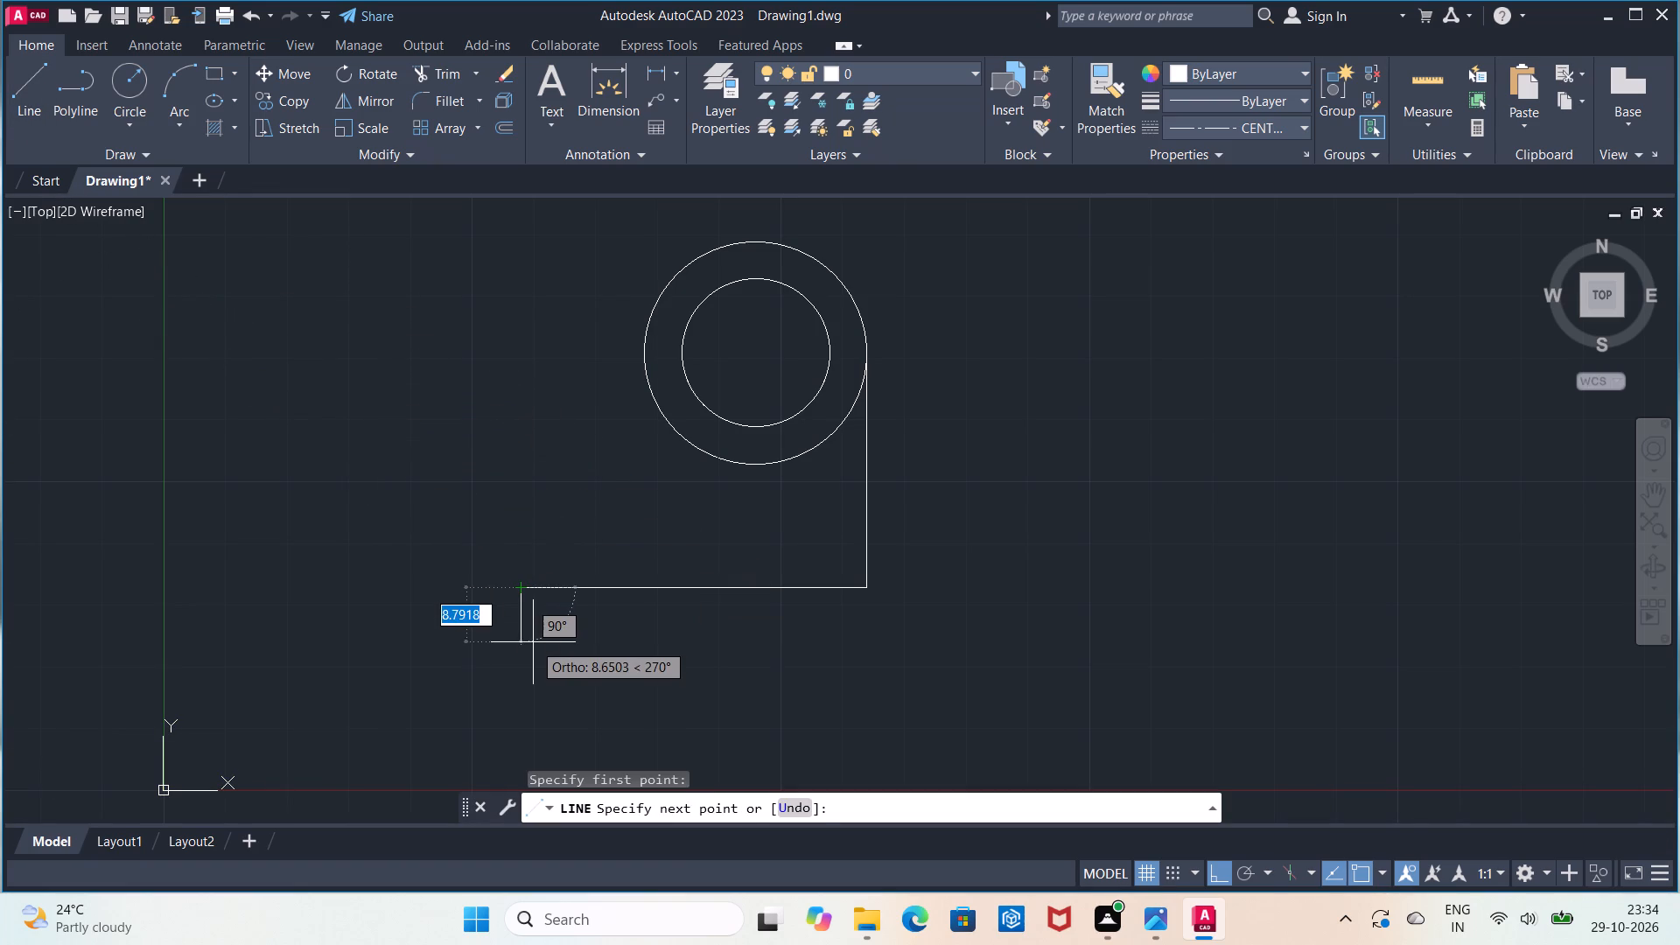
text(24)
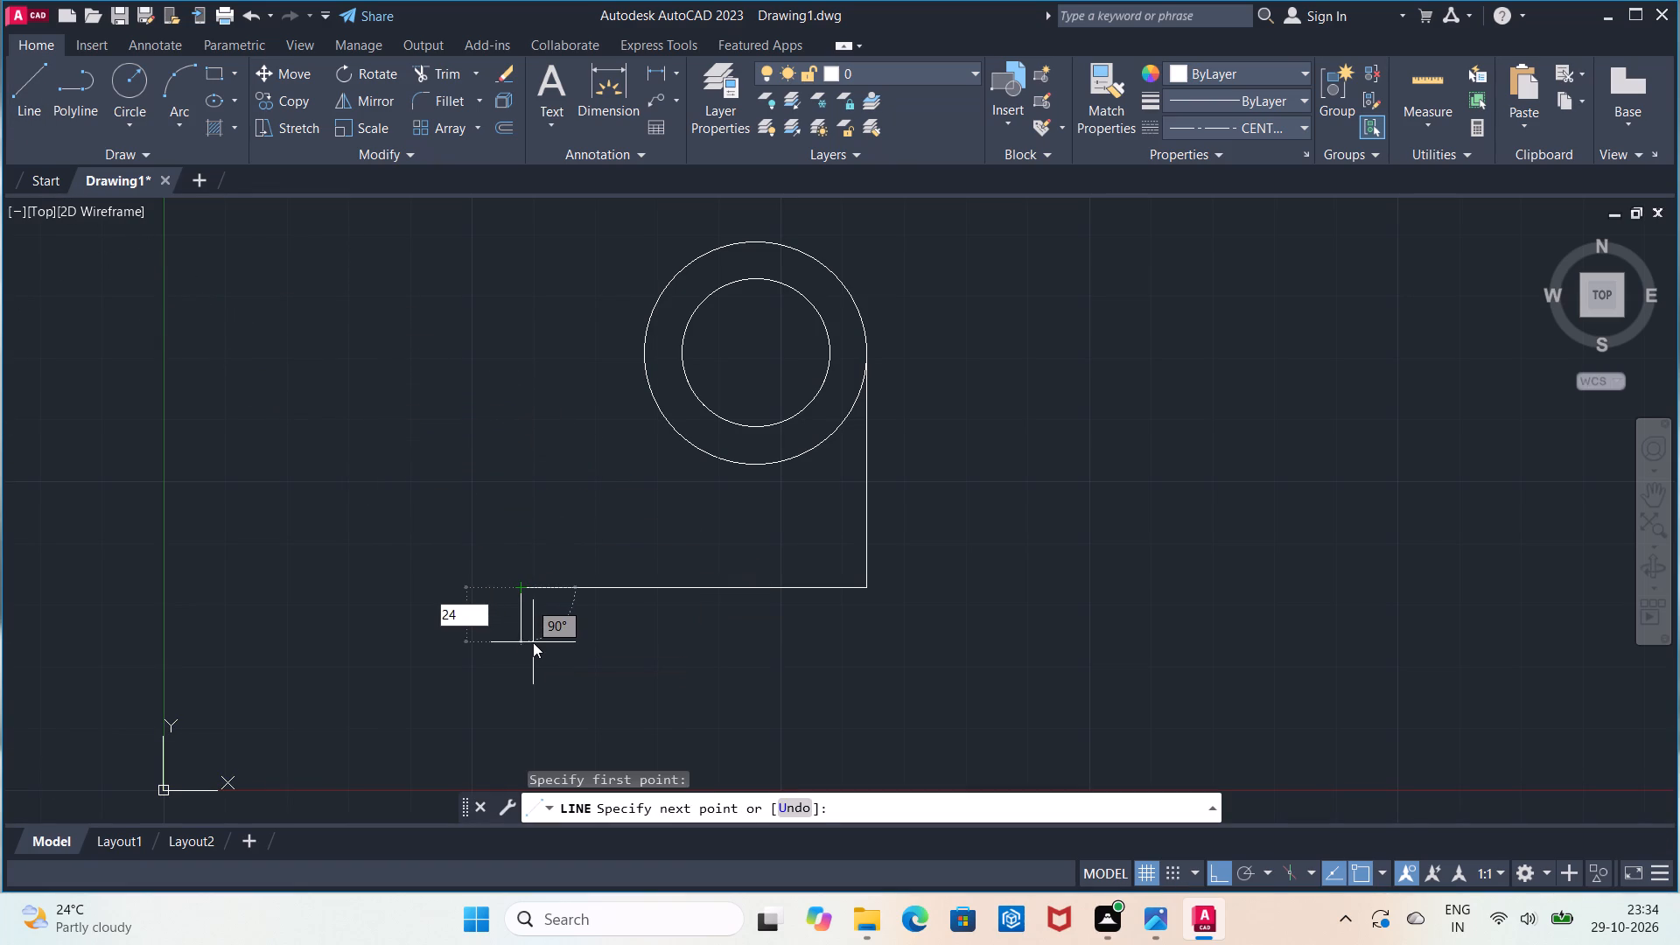
key(Return)
key(Escape)
Move the whole profile, both circles and all three lines, straight upward from the outer circle's bottom quadrant.
scroll(533, 642, down, 1)
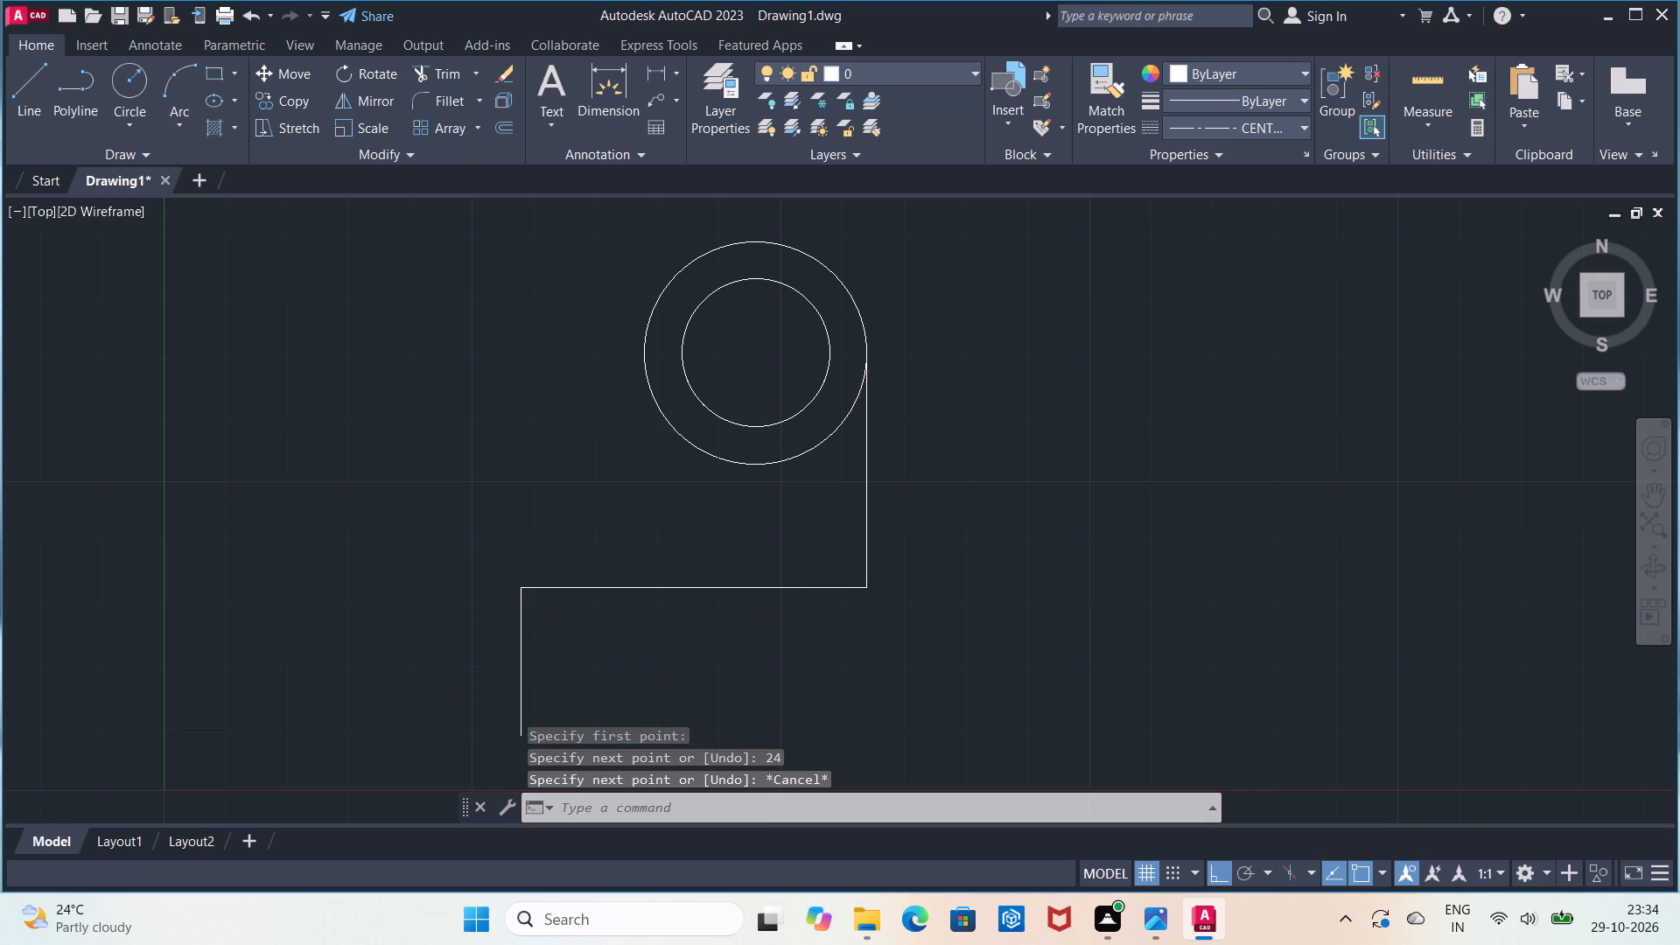
middle_drag(537, 640, 578, 492)
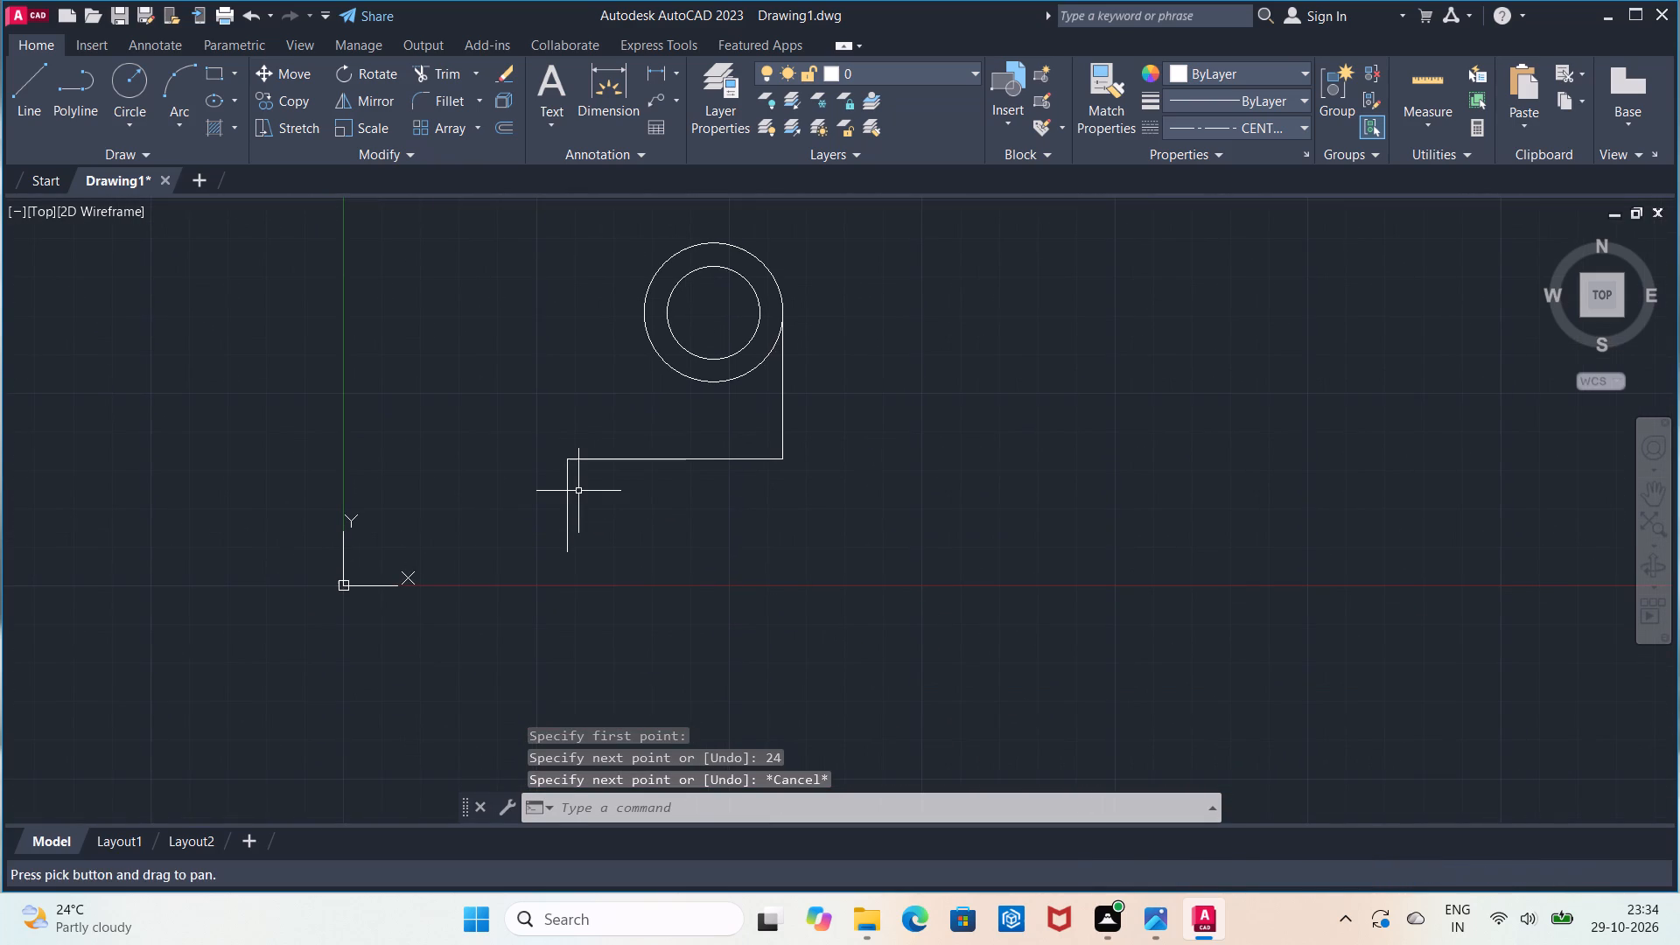
click(484, 220)
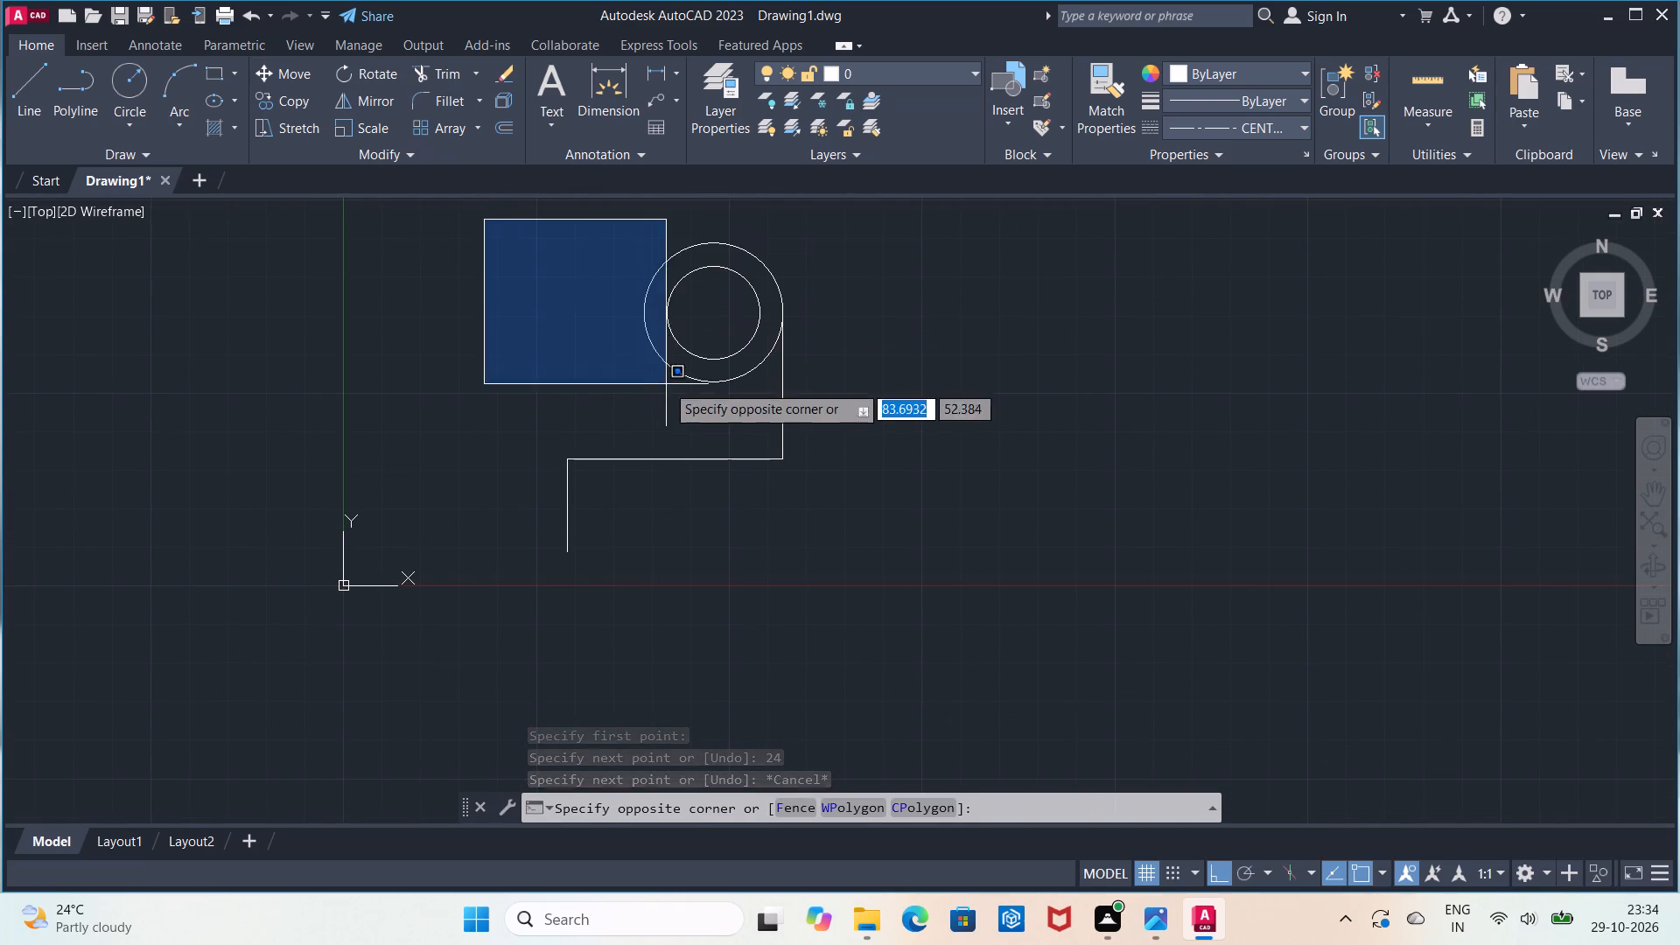
click(829, 569)
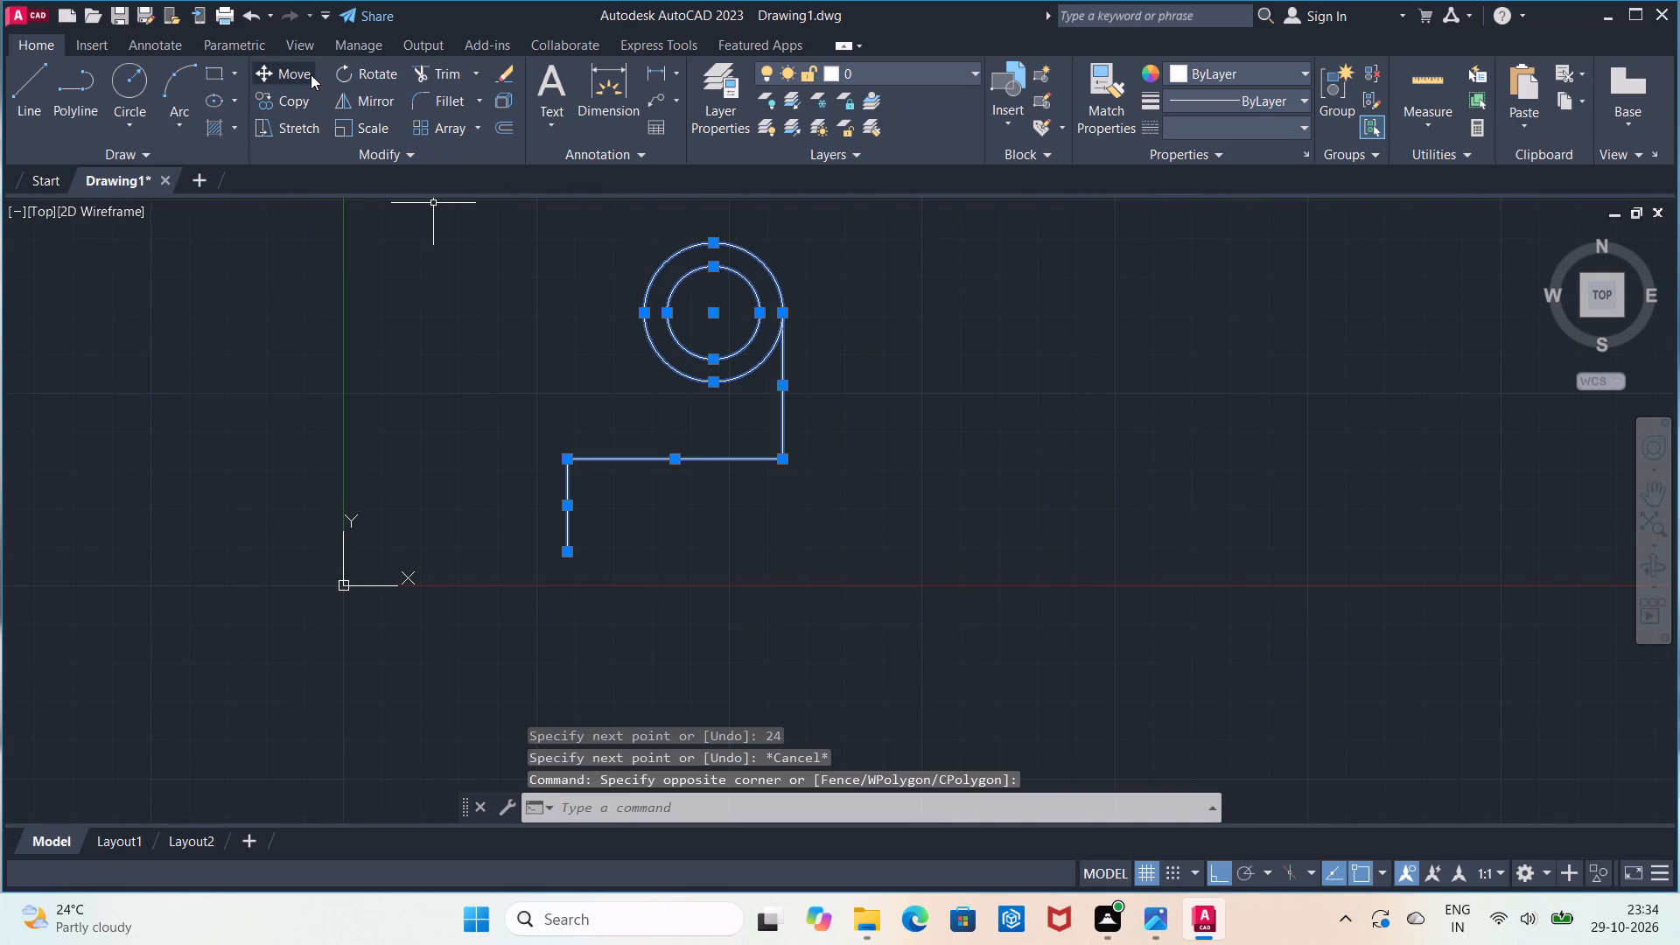
click(311, 74)
click(722, 380)
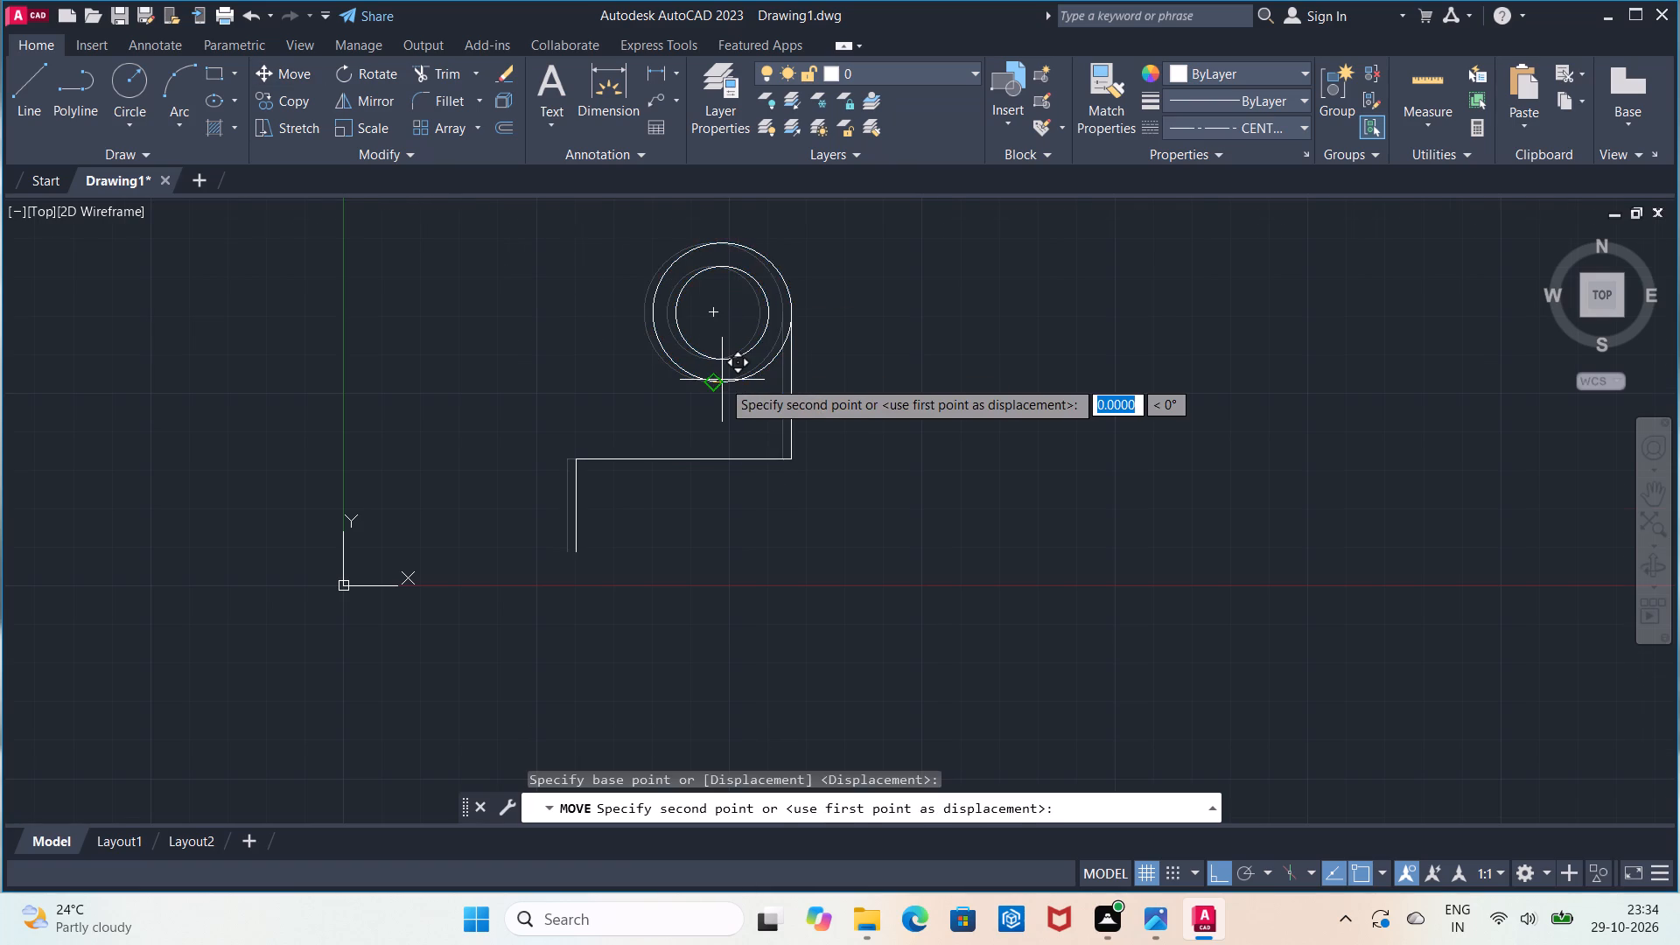
scroll(722, 380, down, 1)
middle_drag(722, 380, 714, 475)
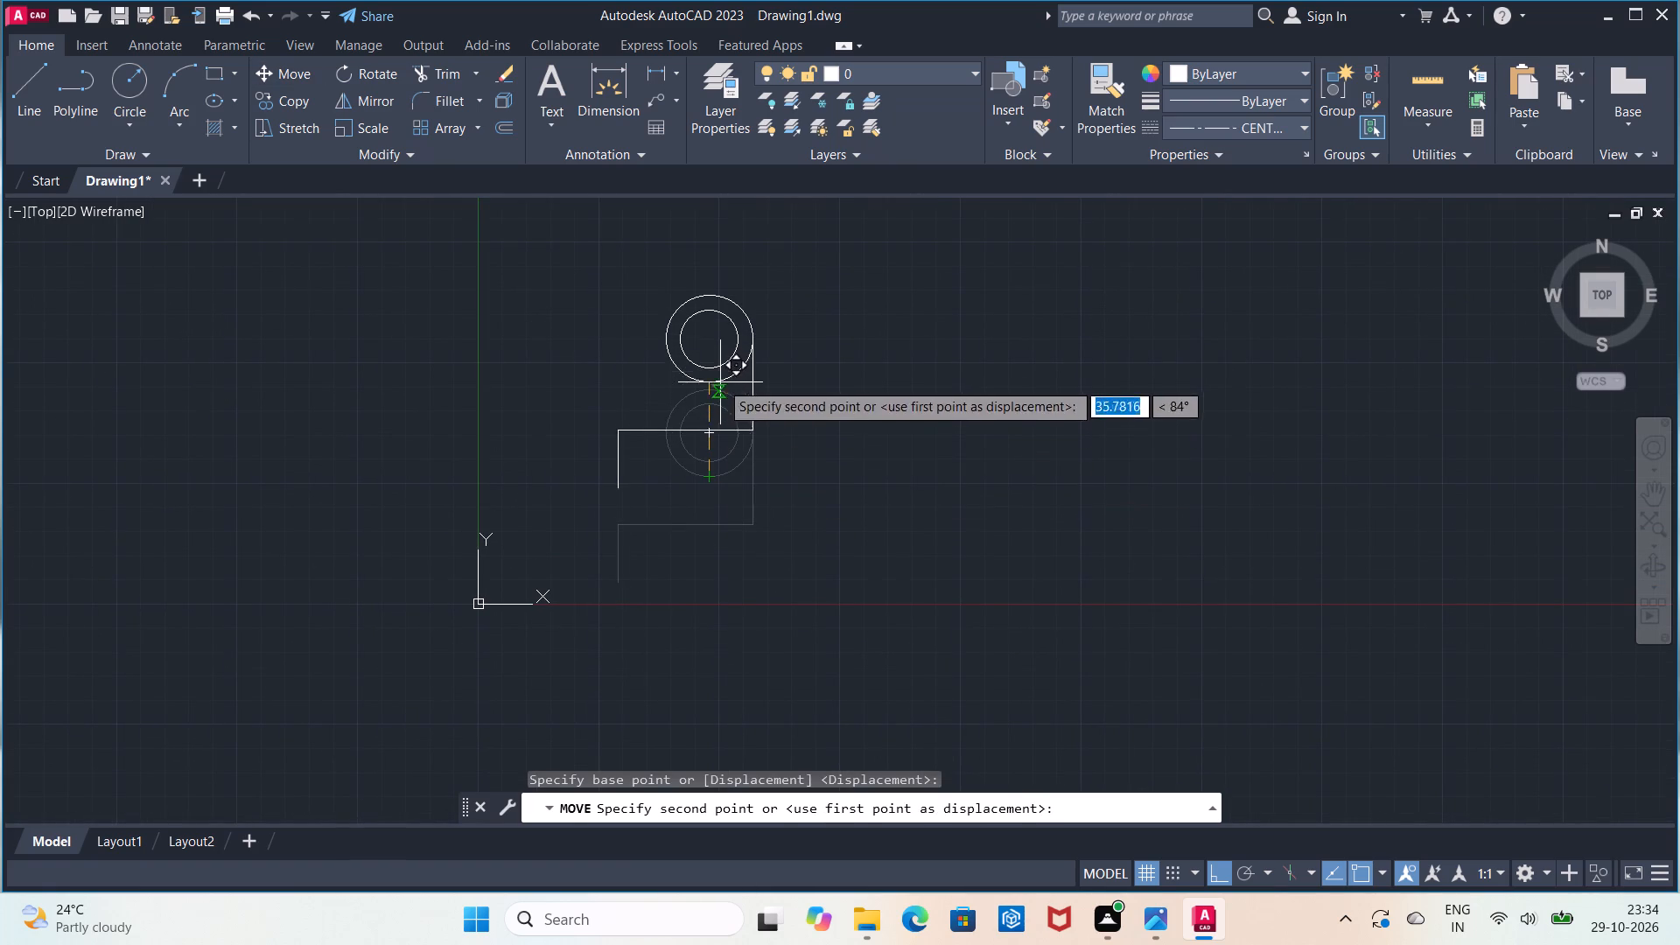
click(724, 301)
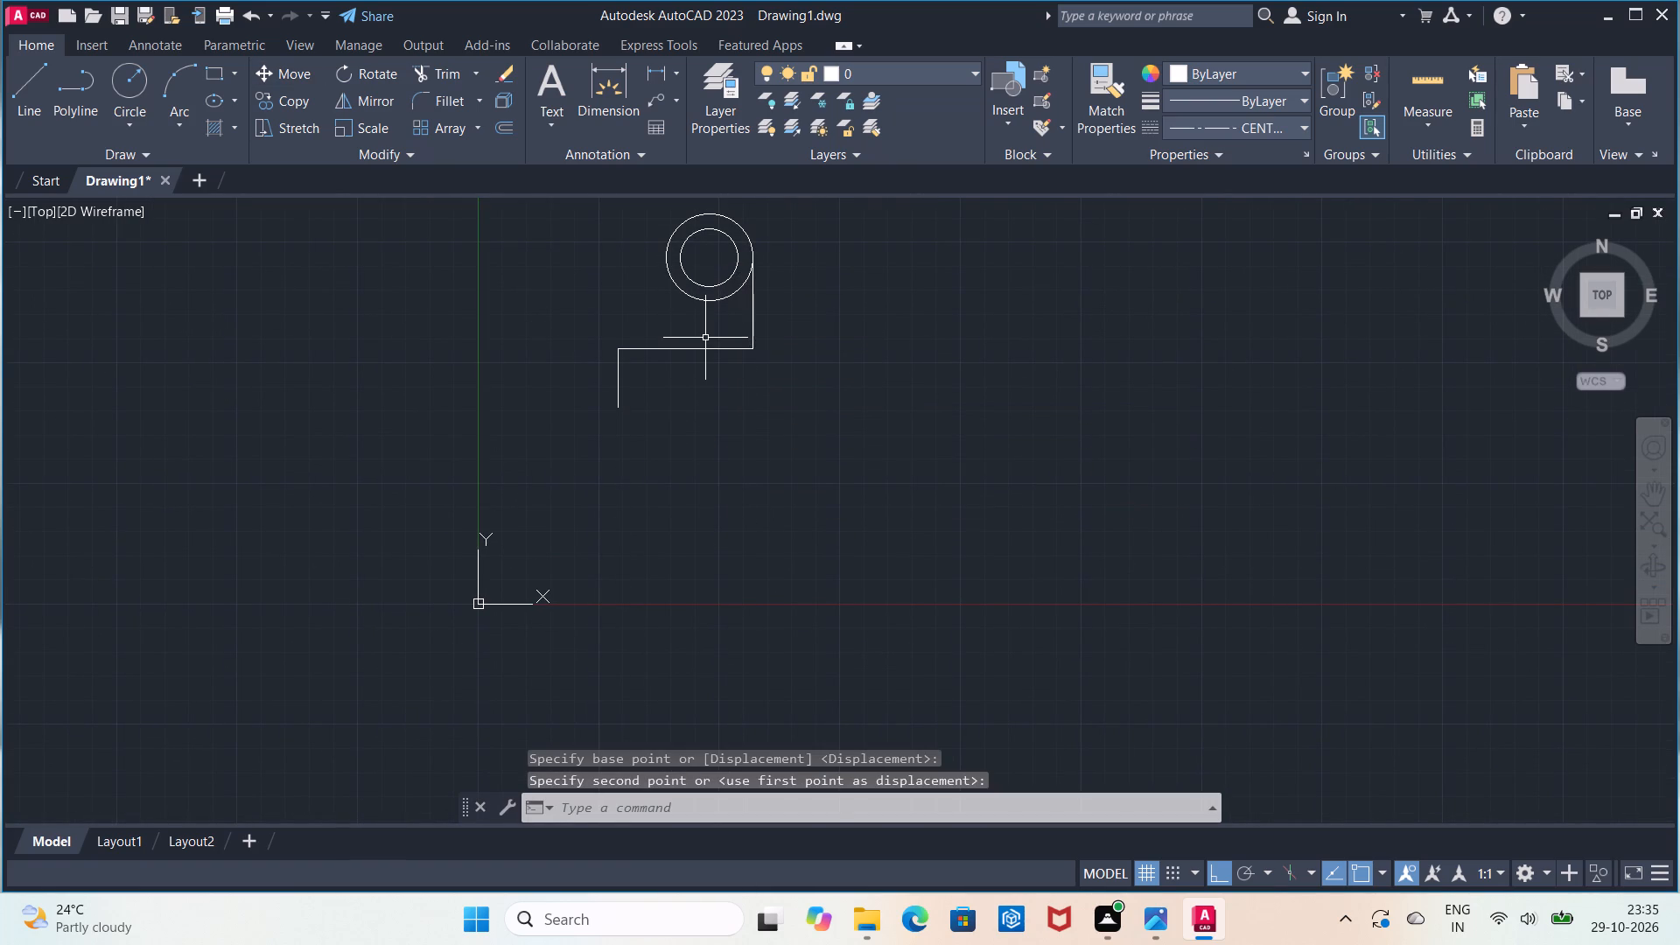
Draw a circle of radius 12 in the ByLayer linetype, centred on the midpoint of the 24-long vertical line.
scroll(705, 338, up, 1)
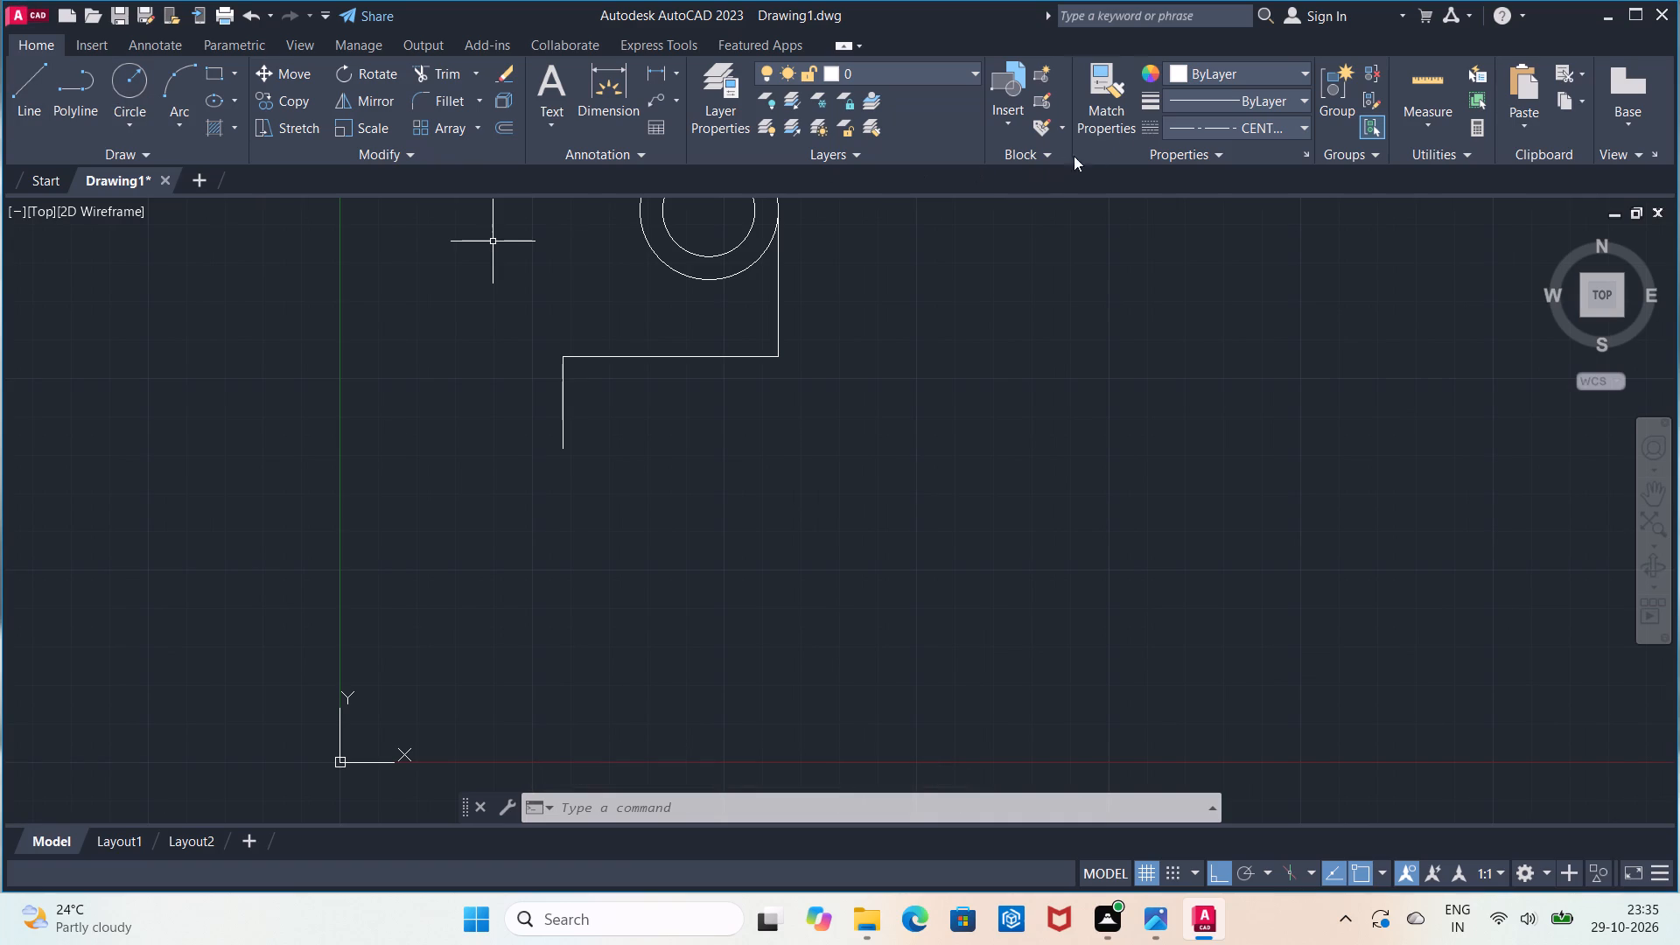
click(1209, 119)
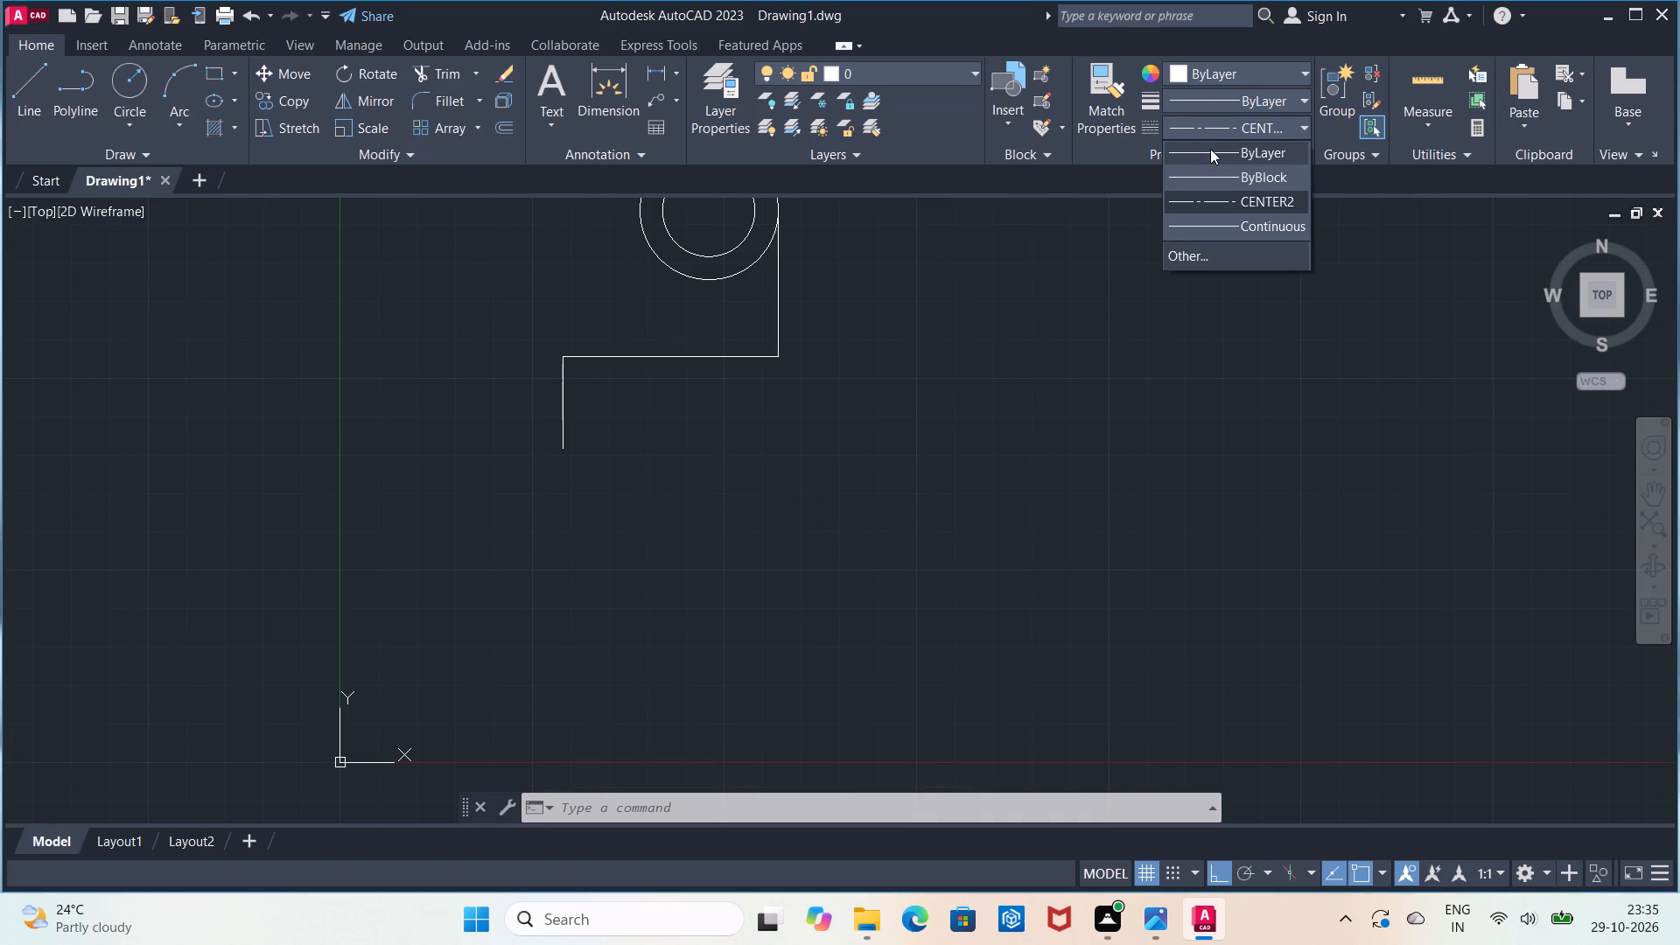
click(1210, 149)
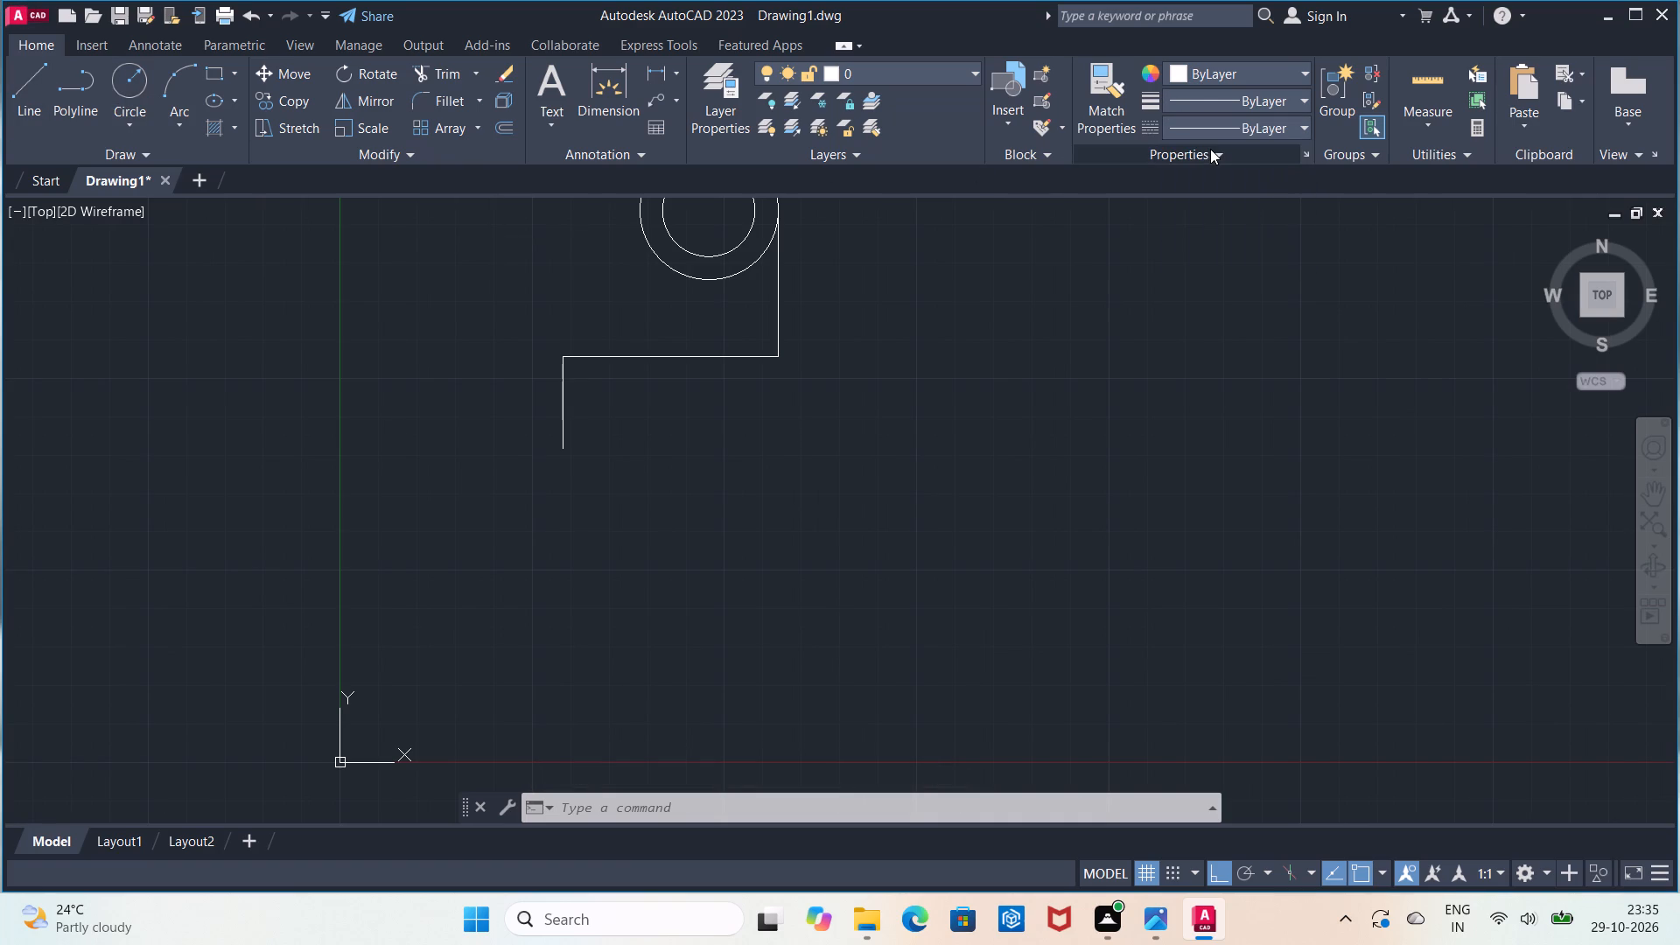
click(124, 71)
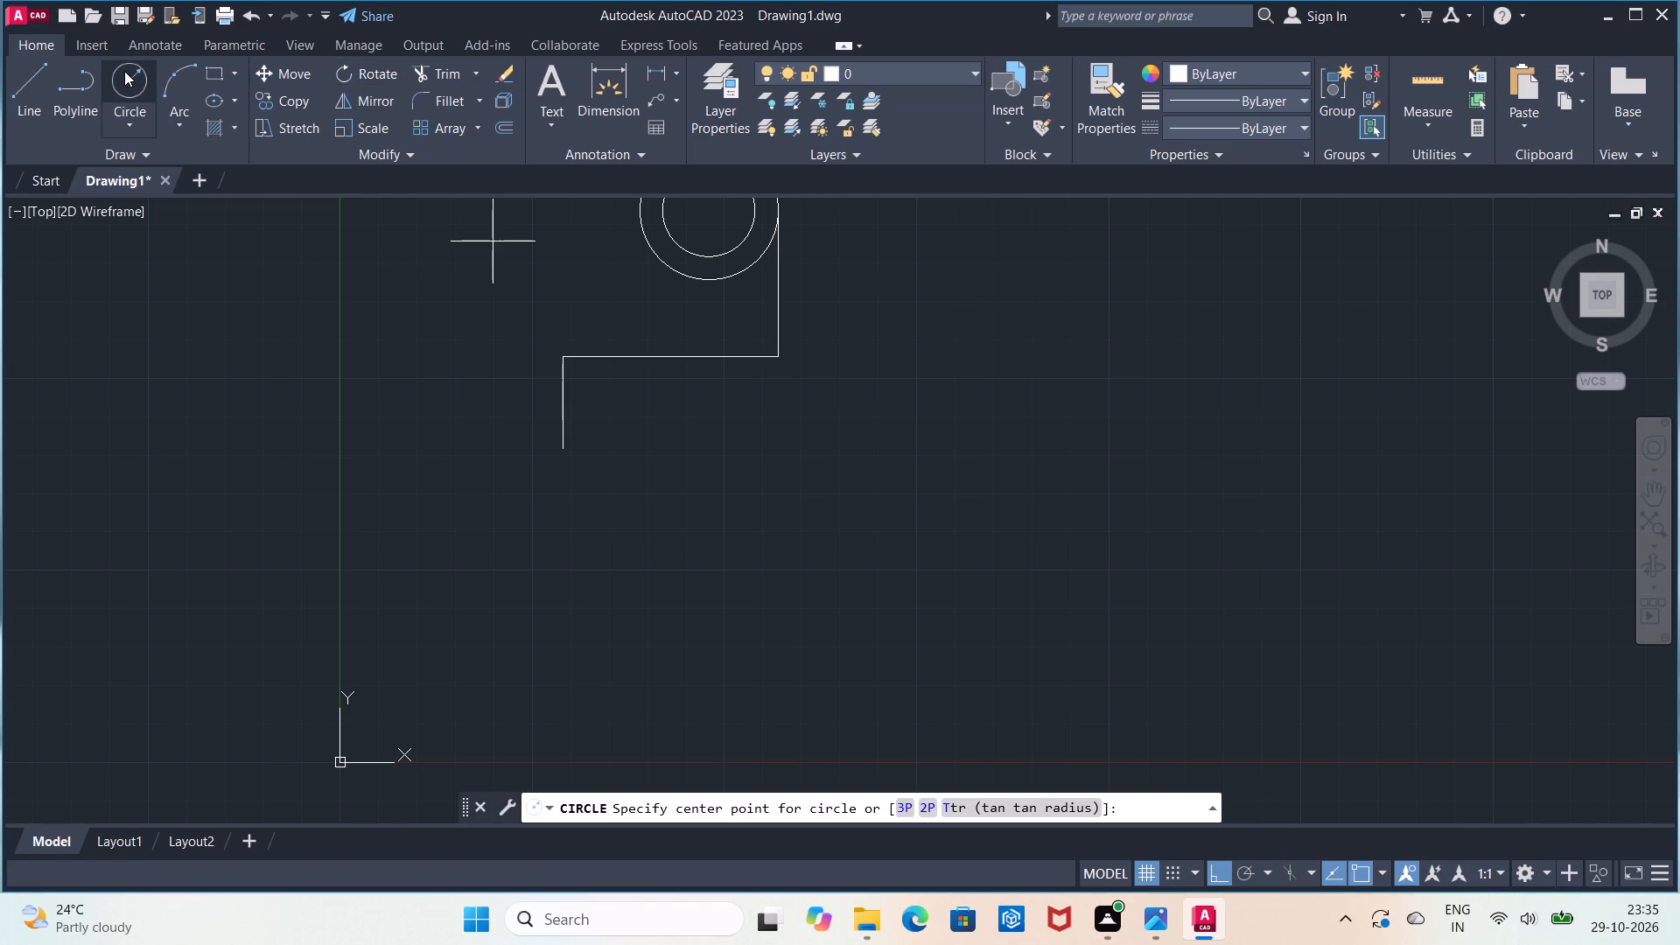
click(127, 84)
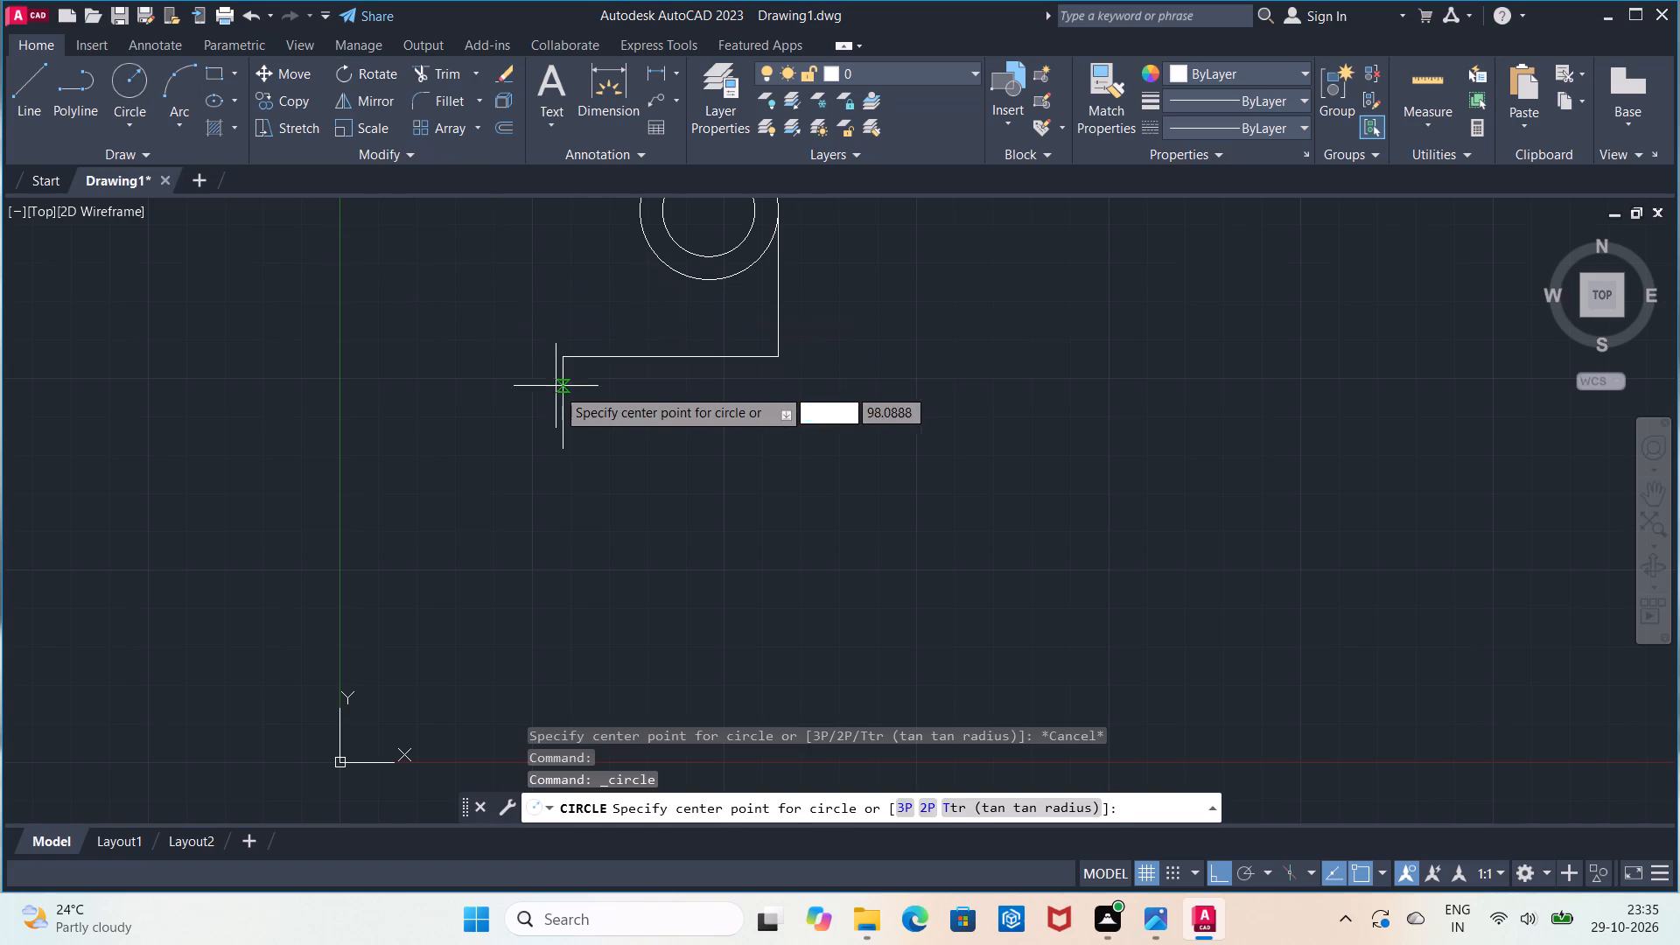
click(561, 397)
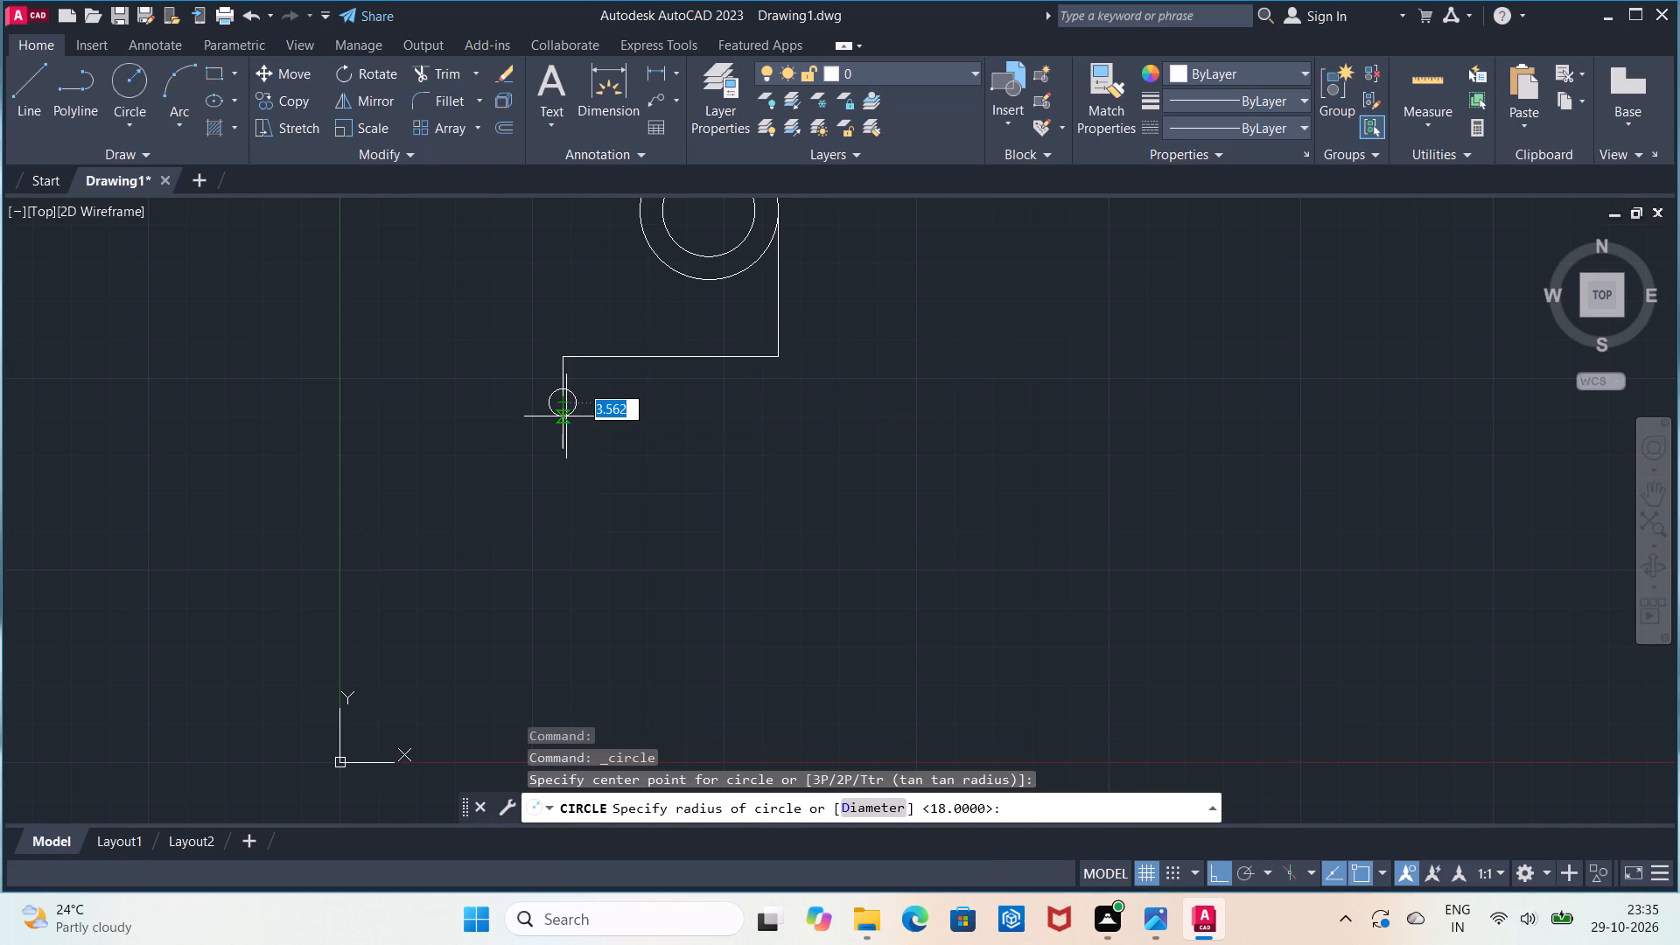
text(12)
key(Return)
key(Escape)
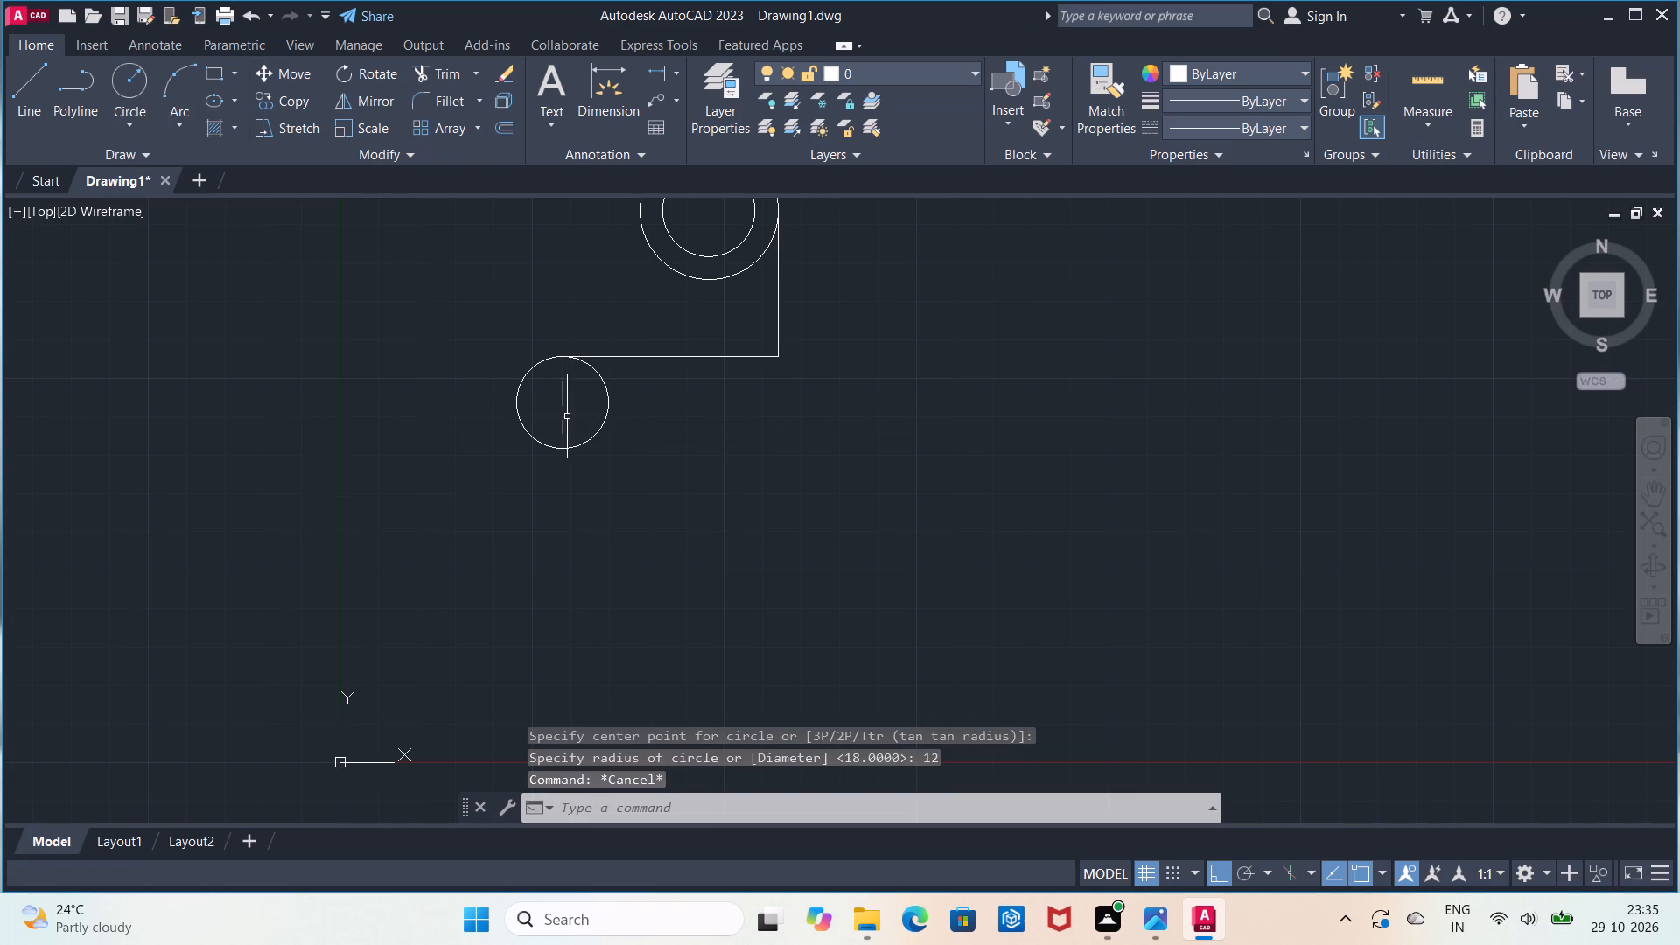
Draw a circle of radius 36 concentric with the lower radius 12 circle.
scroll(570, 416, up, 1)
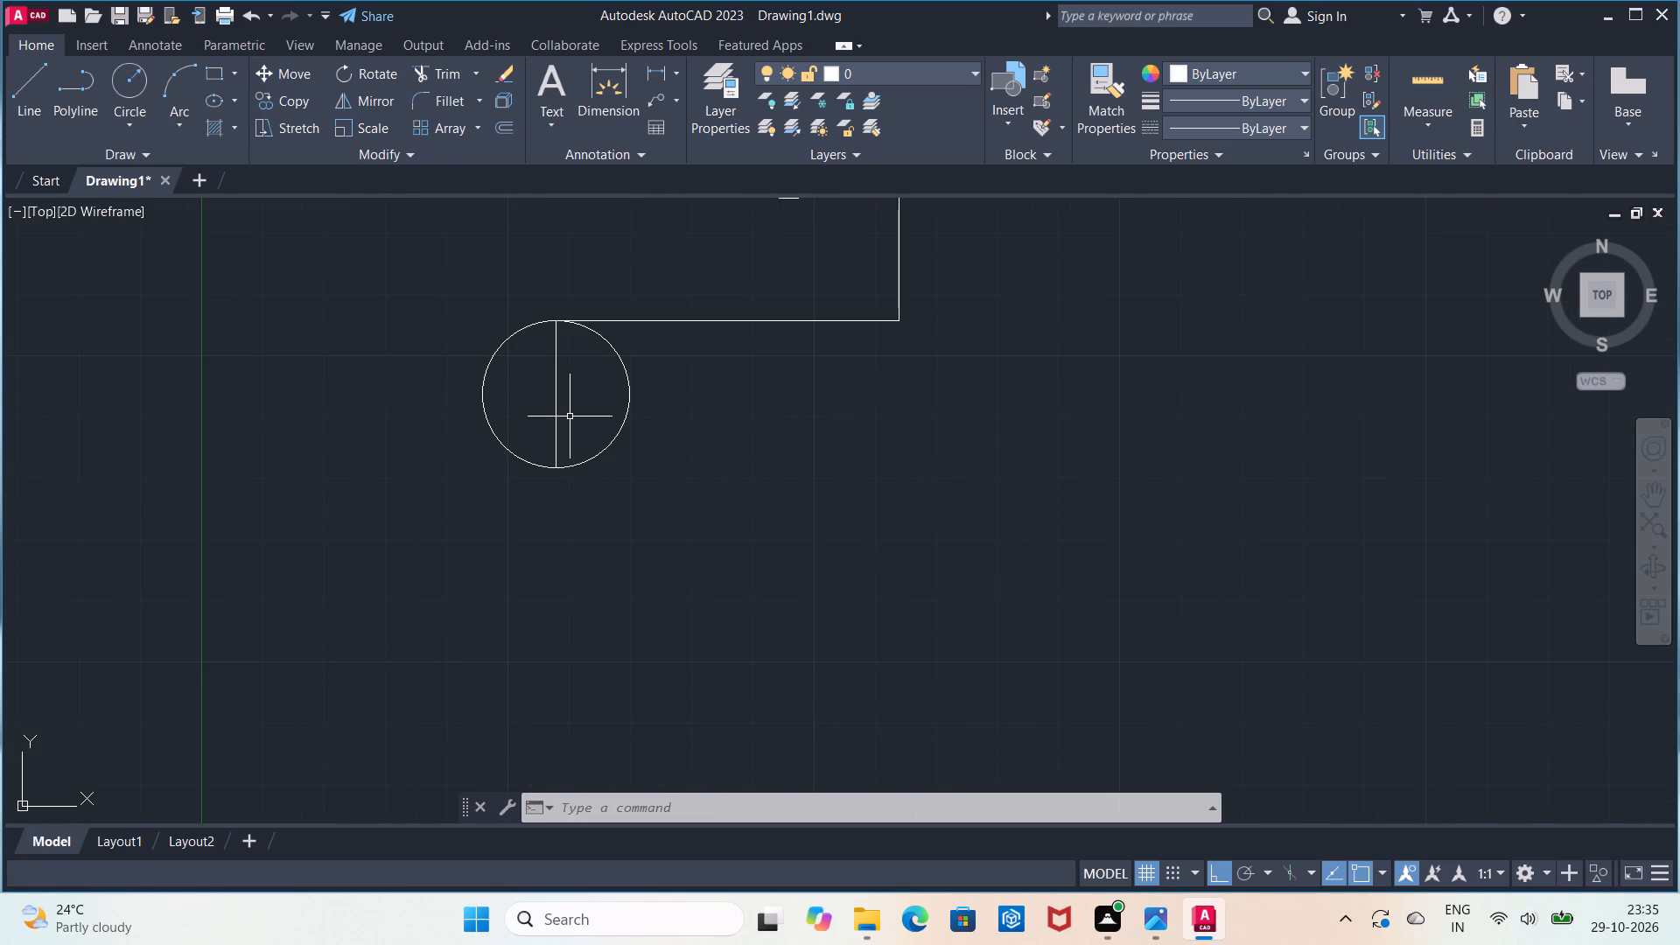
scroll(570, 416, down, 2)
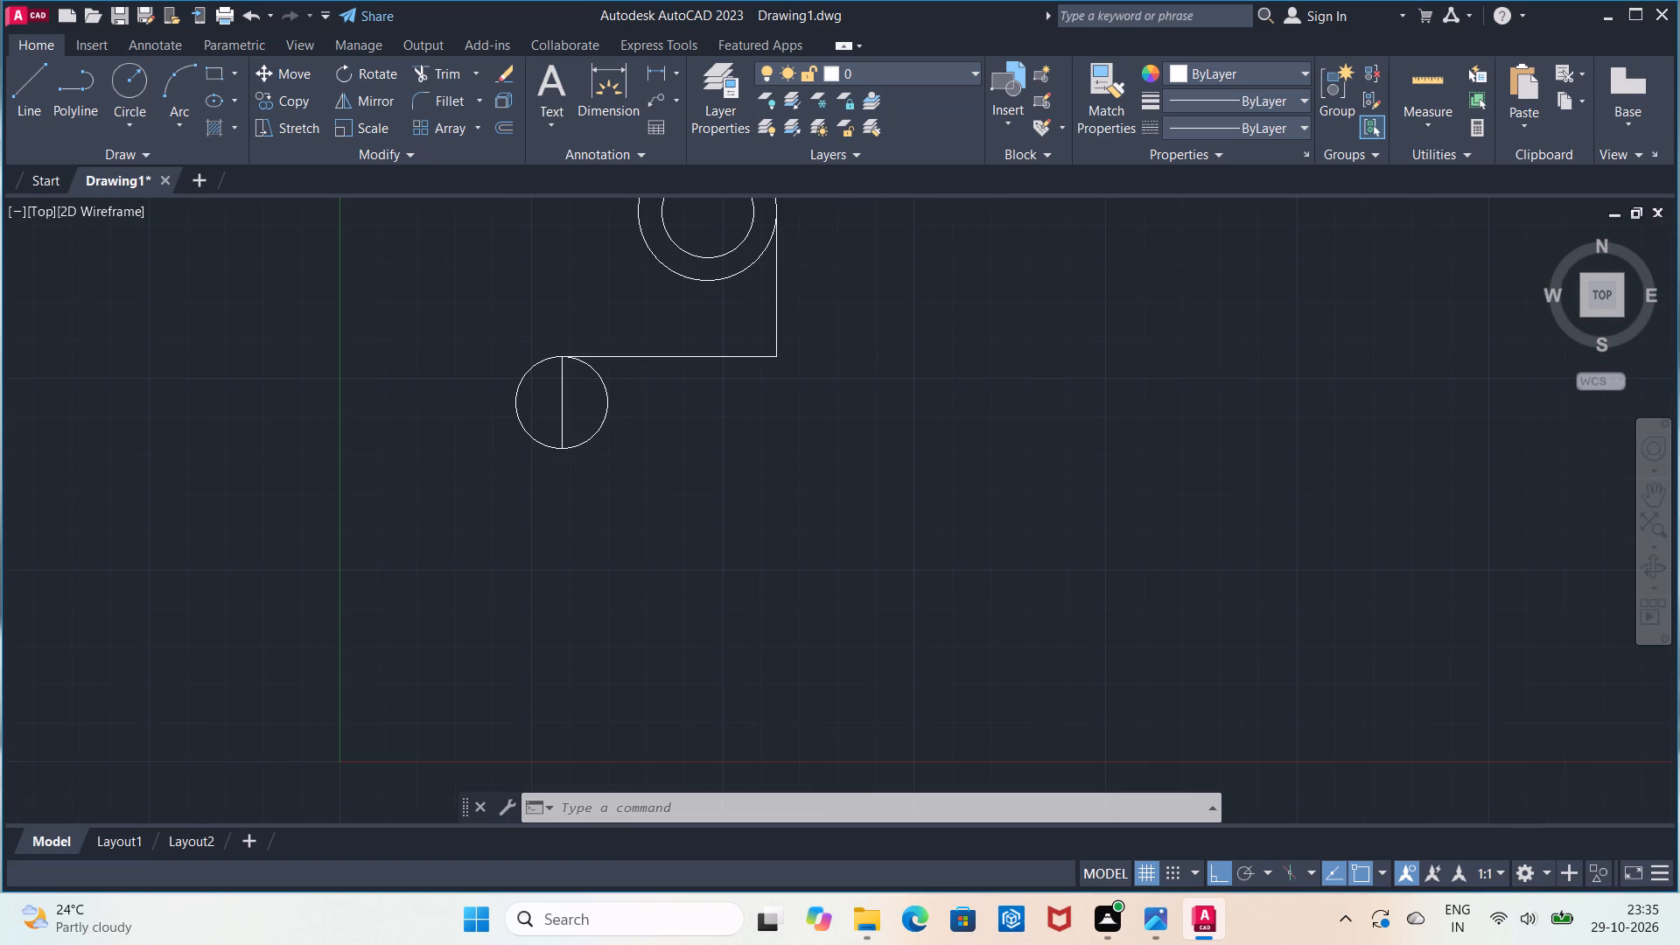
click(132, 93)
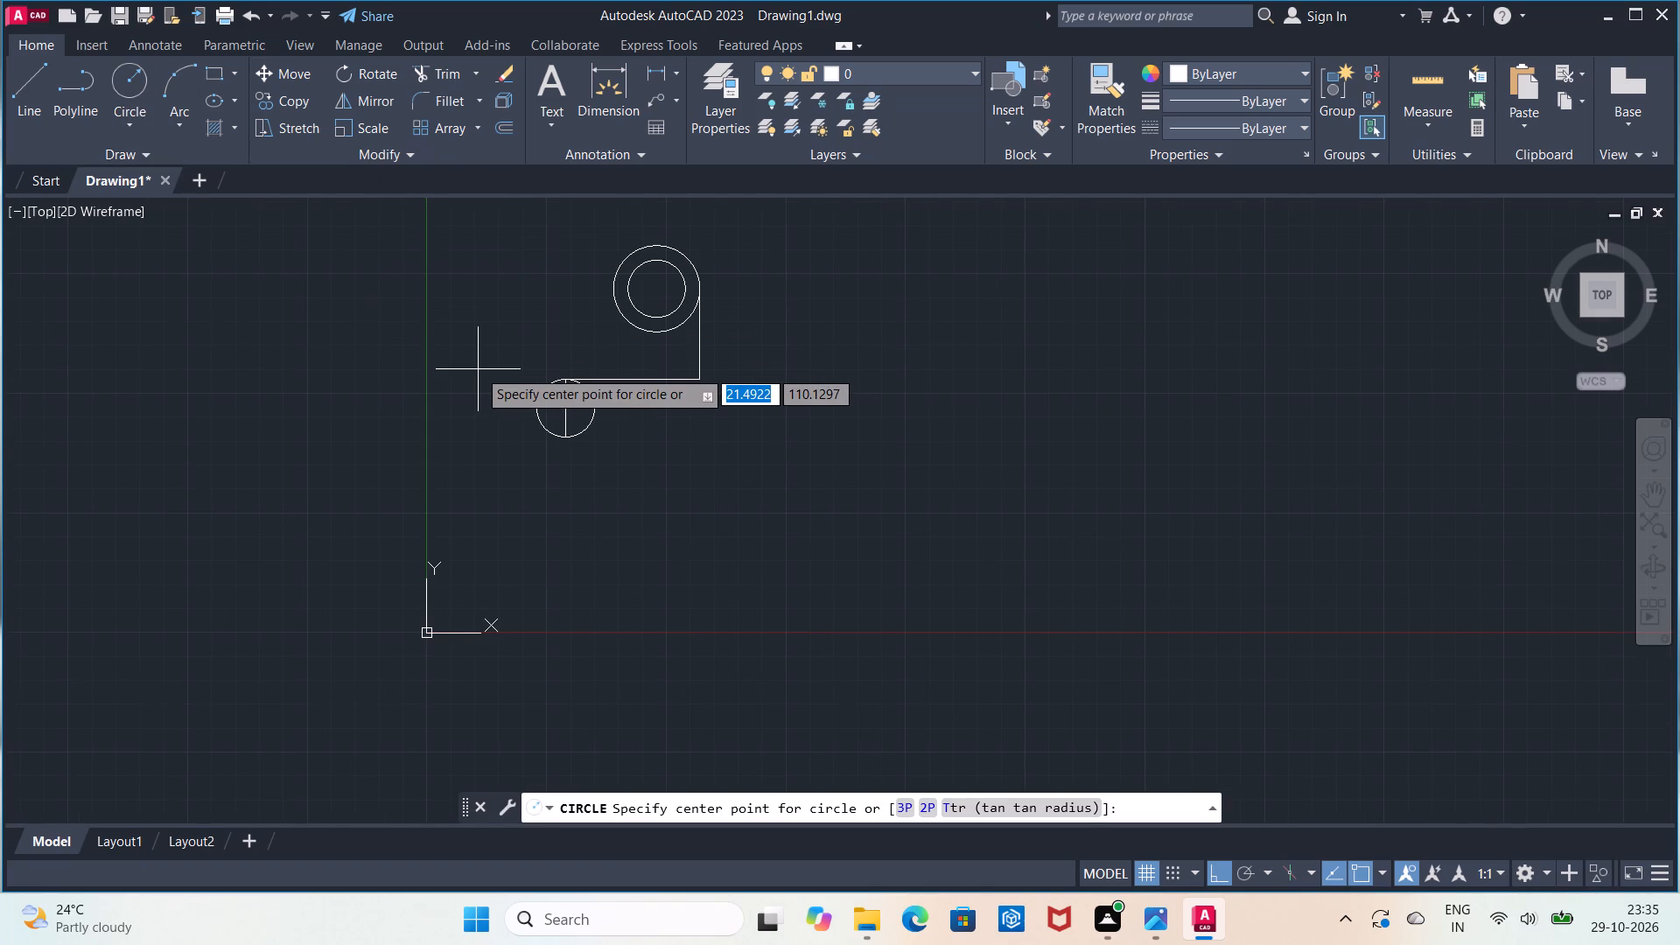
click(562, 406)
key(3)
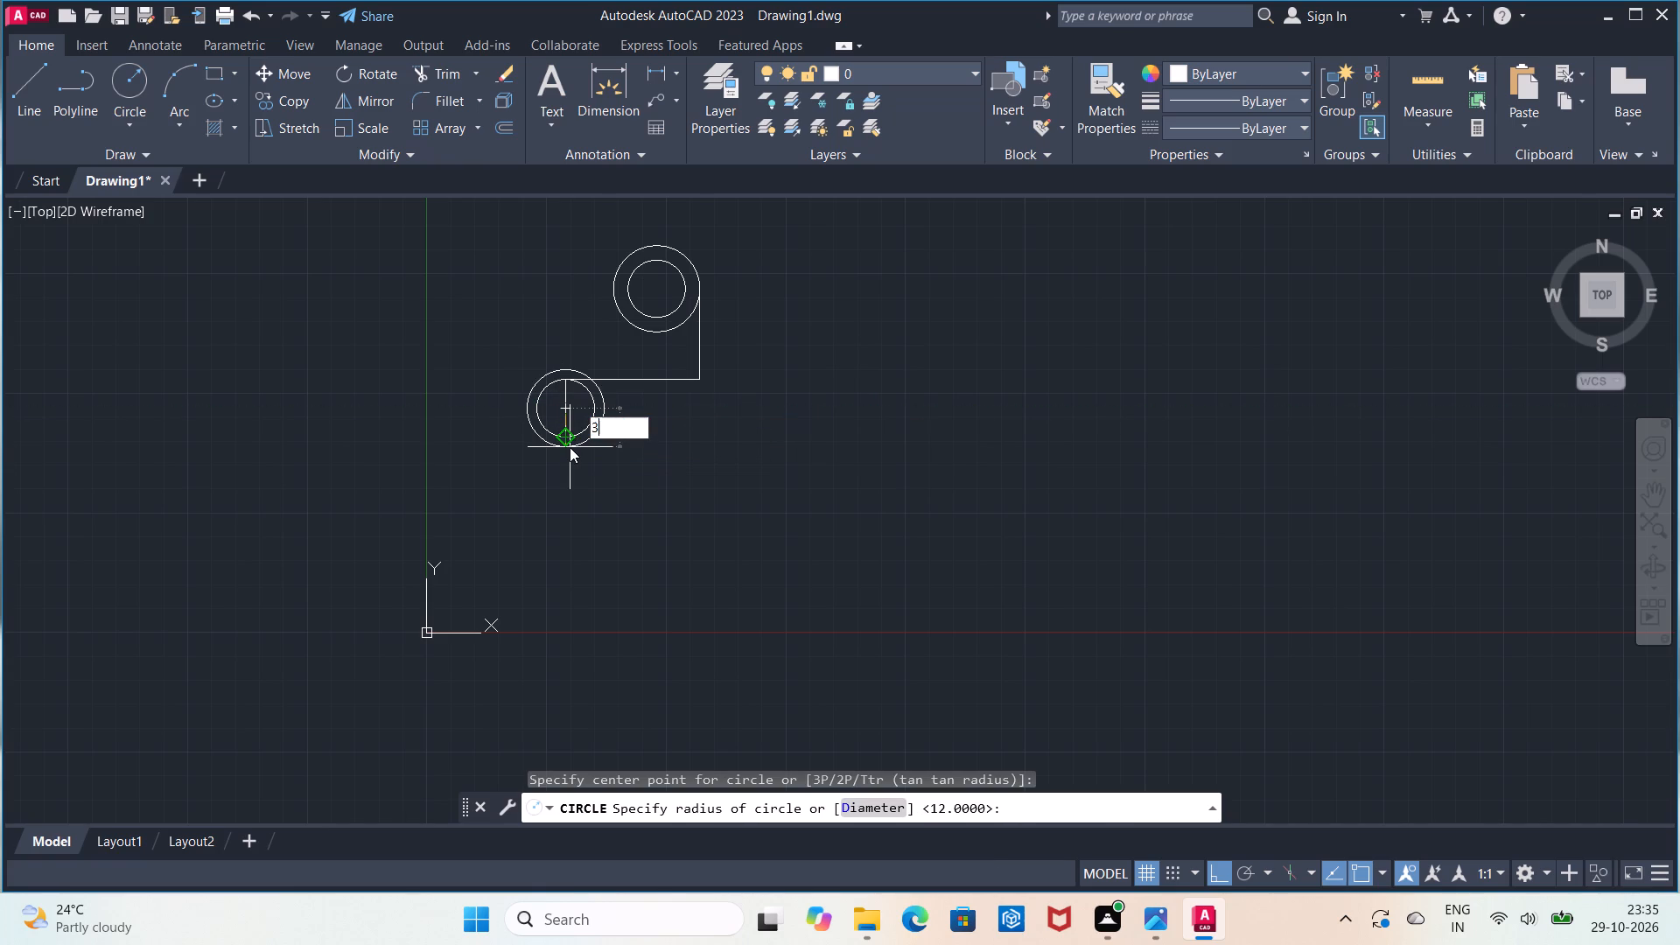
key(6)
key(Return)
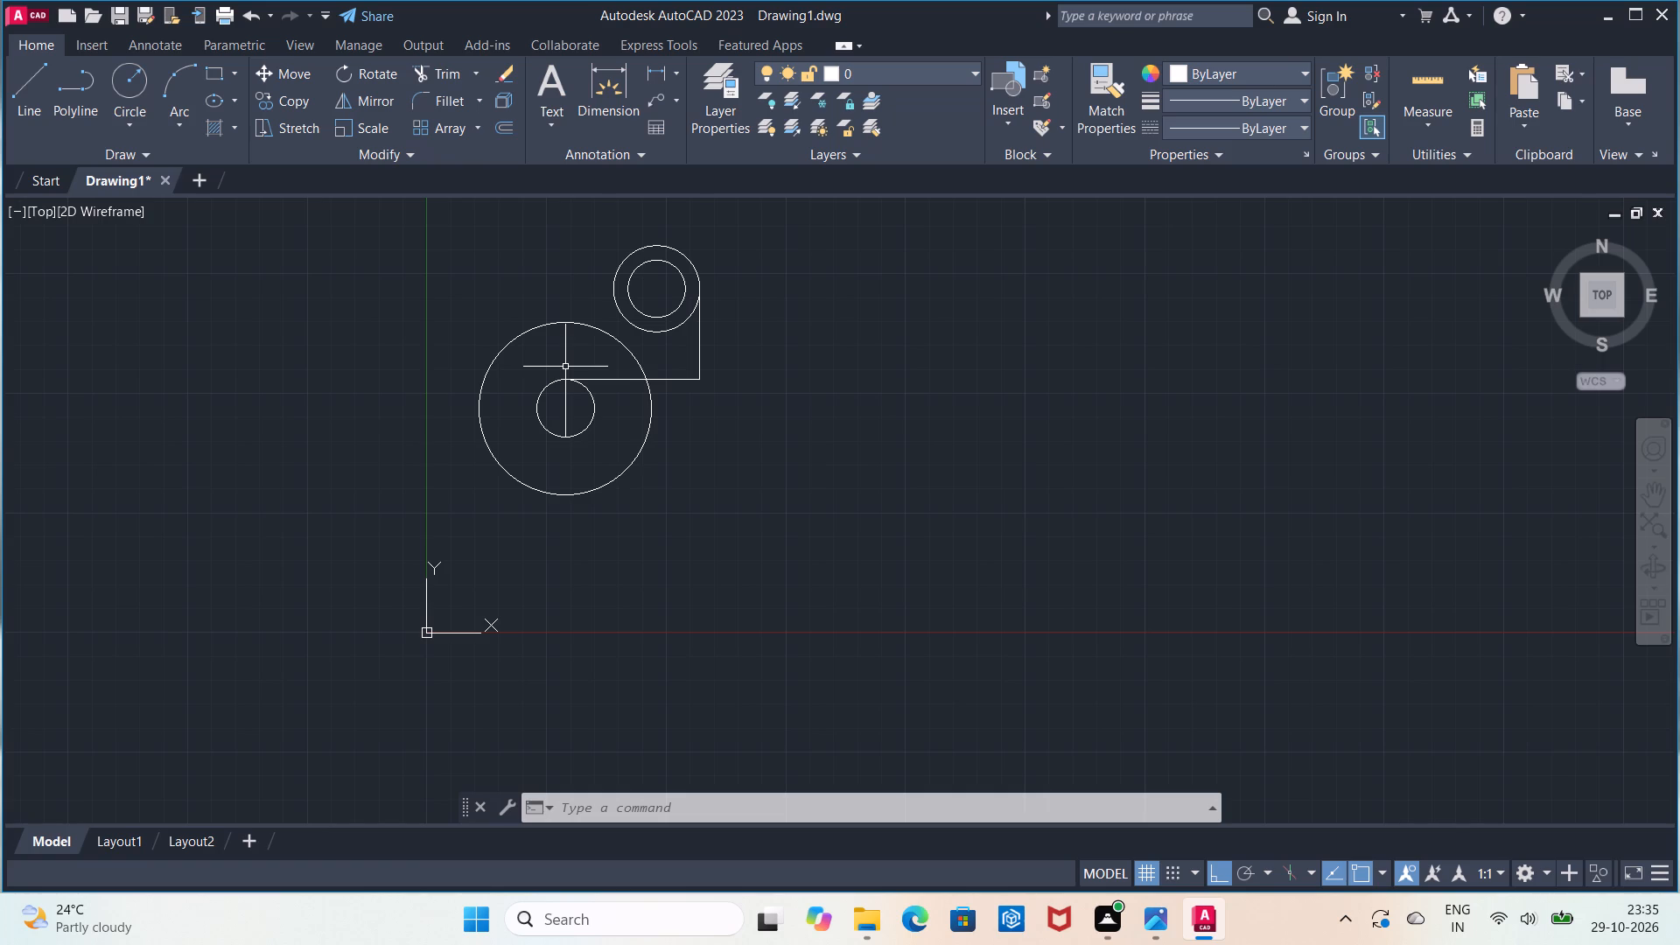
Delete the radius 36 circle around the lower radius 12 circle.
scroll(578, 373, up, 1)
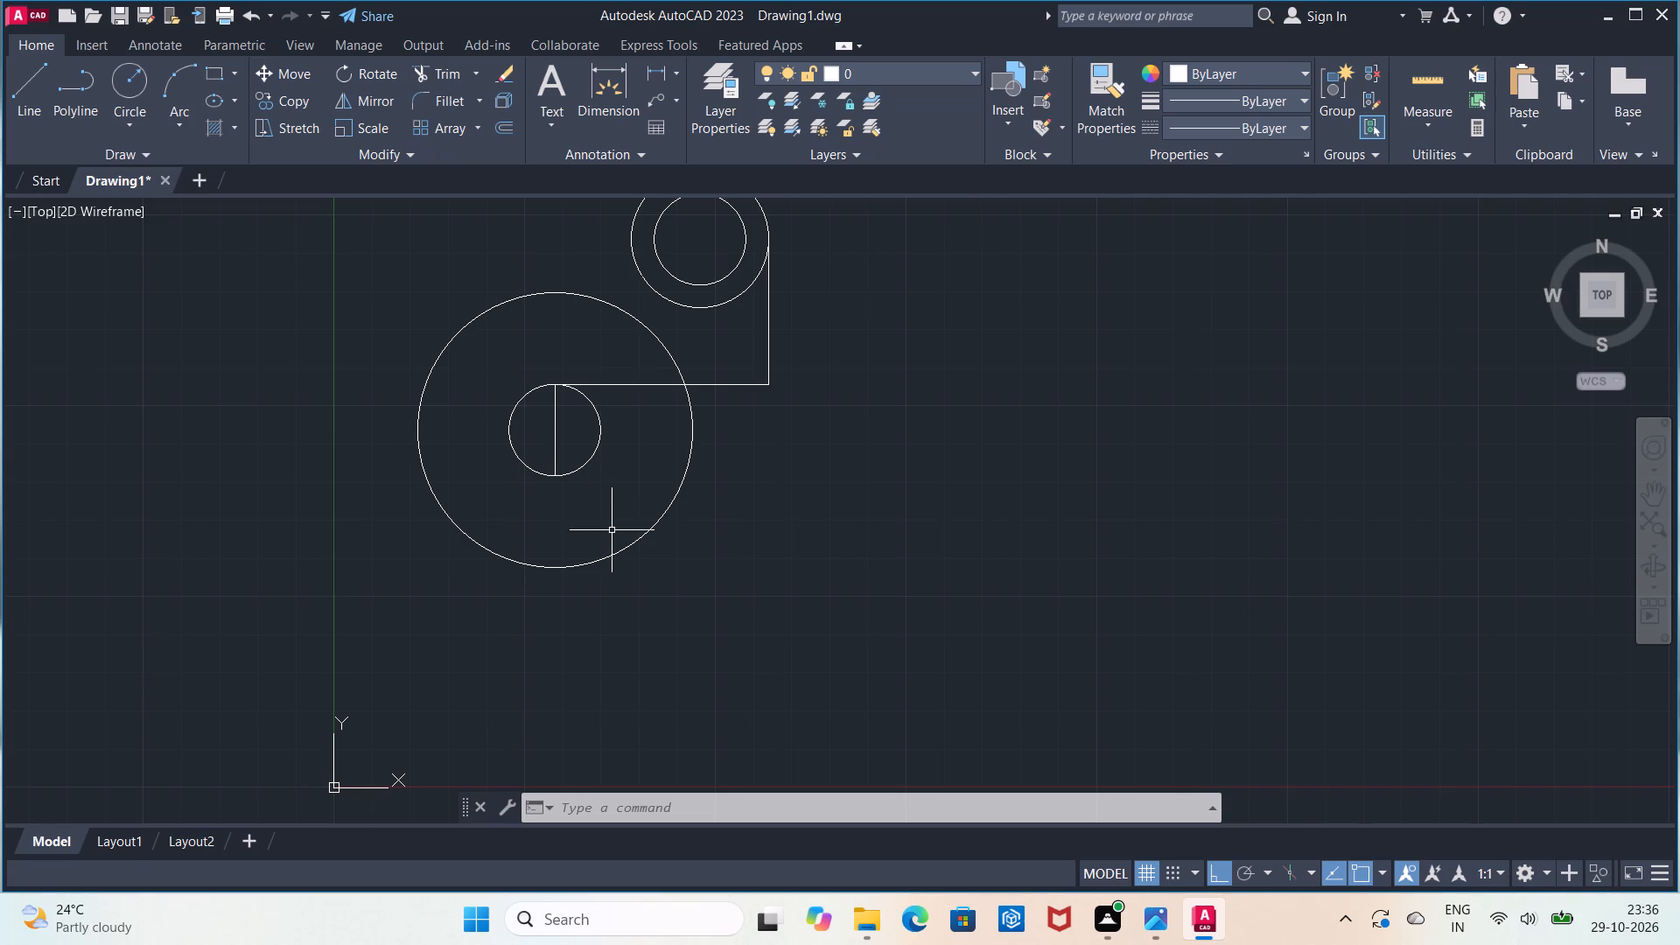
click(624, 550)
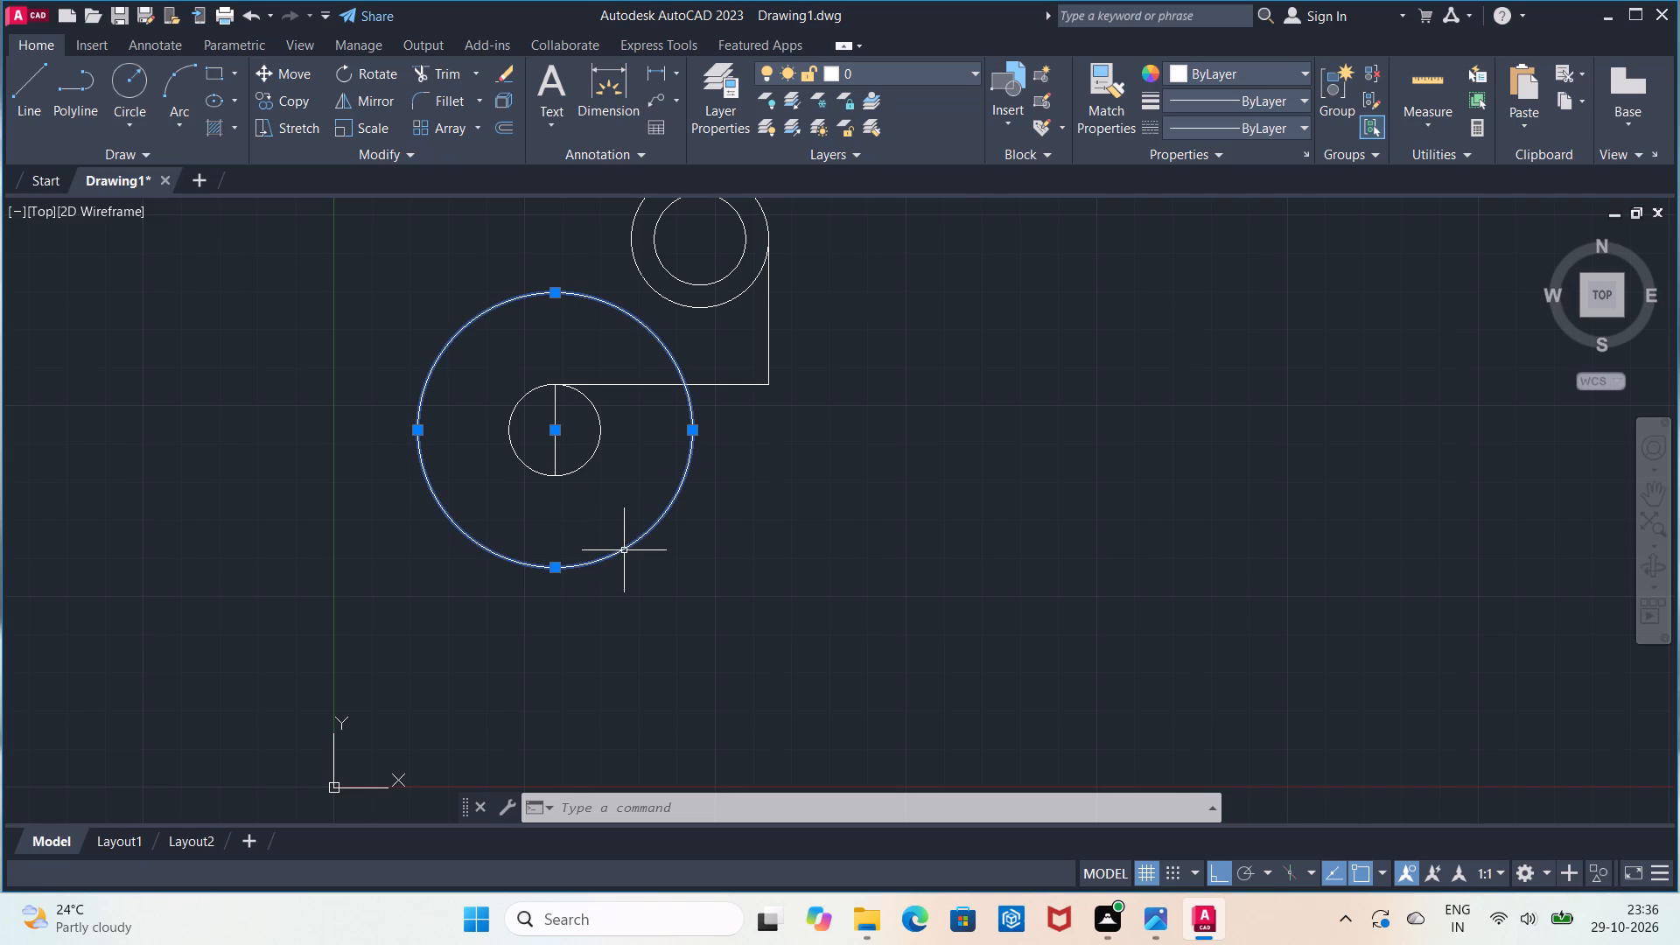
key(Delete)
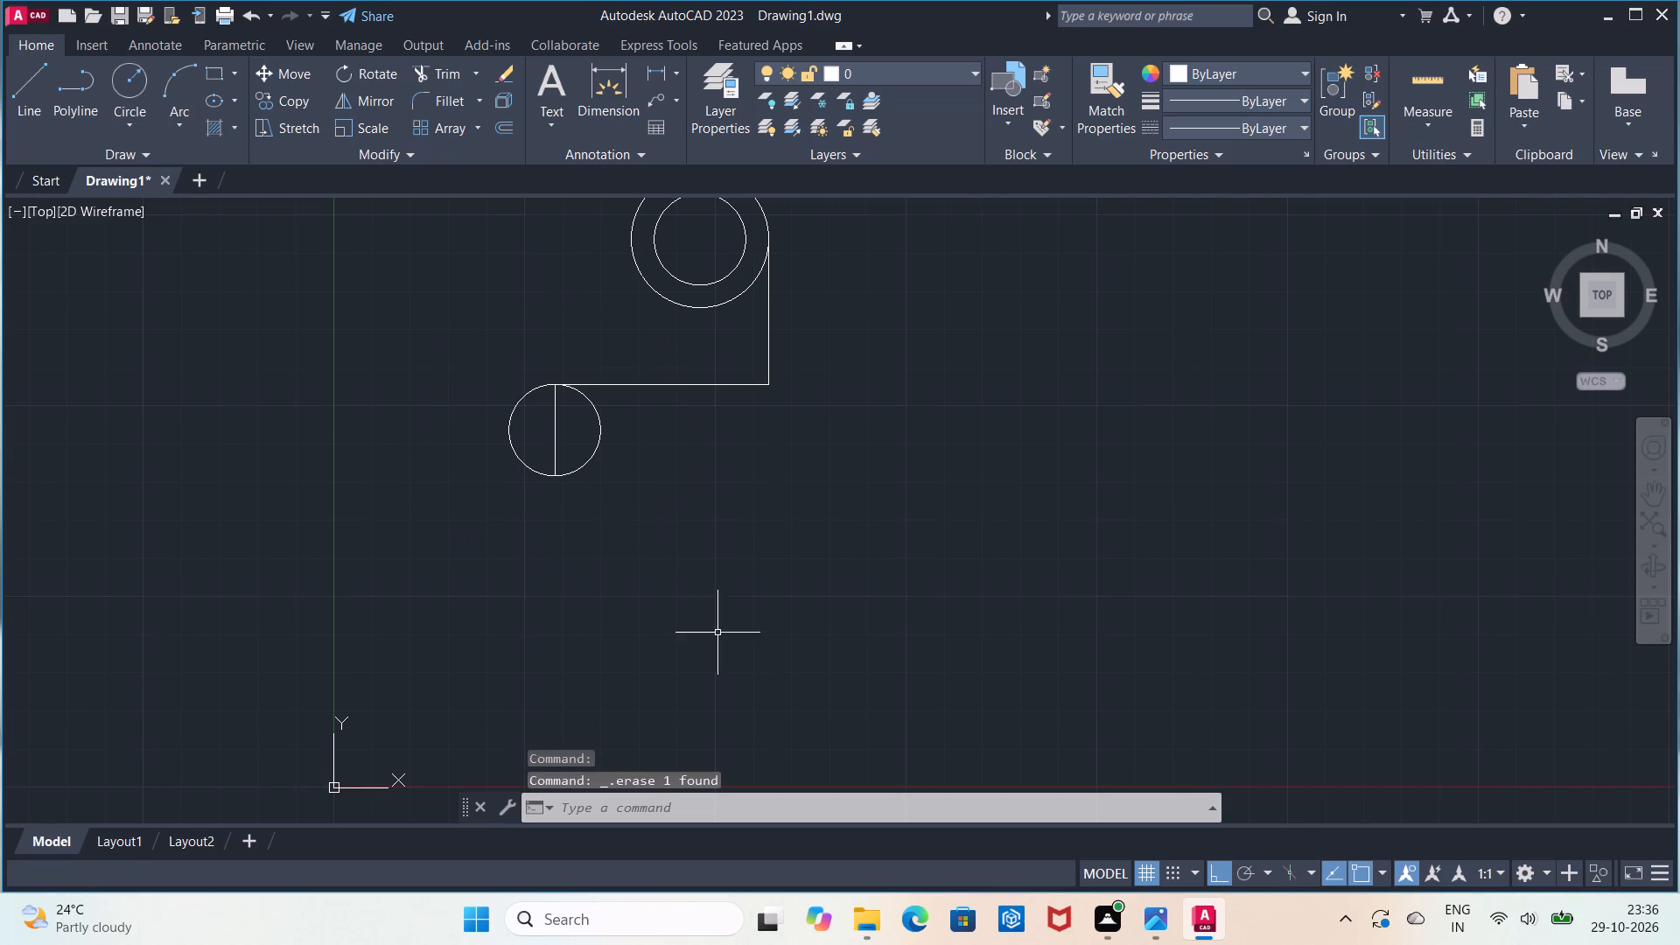
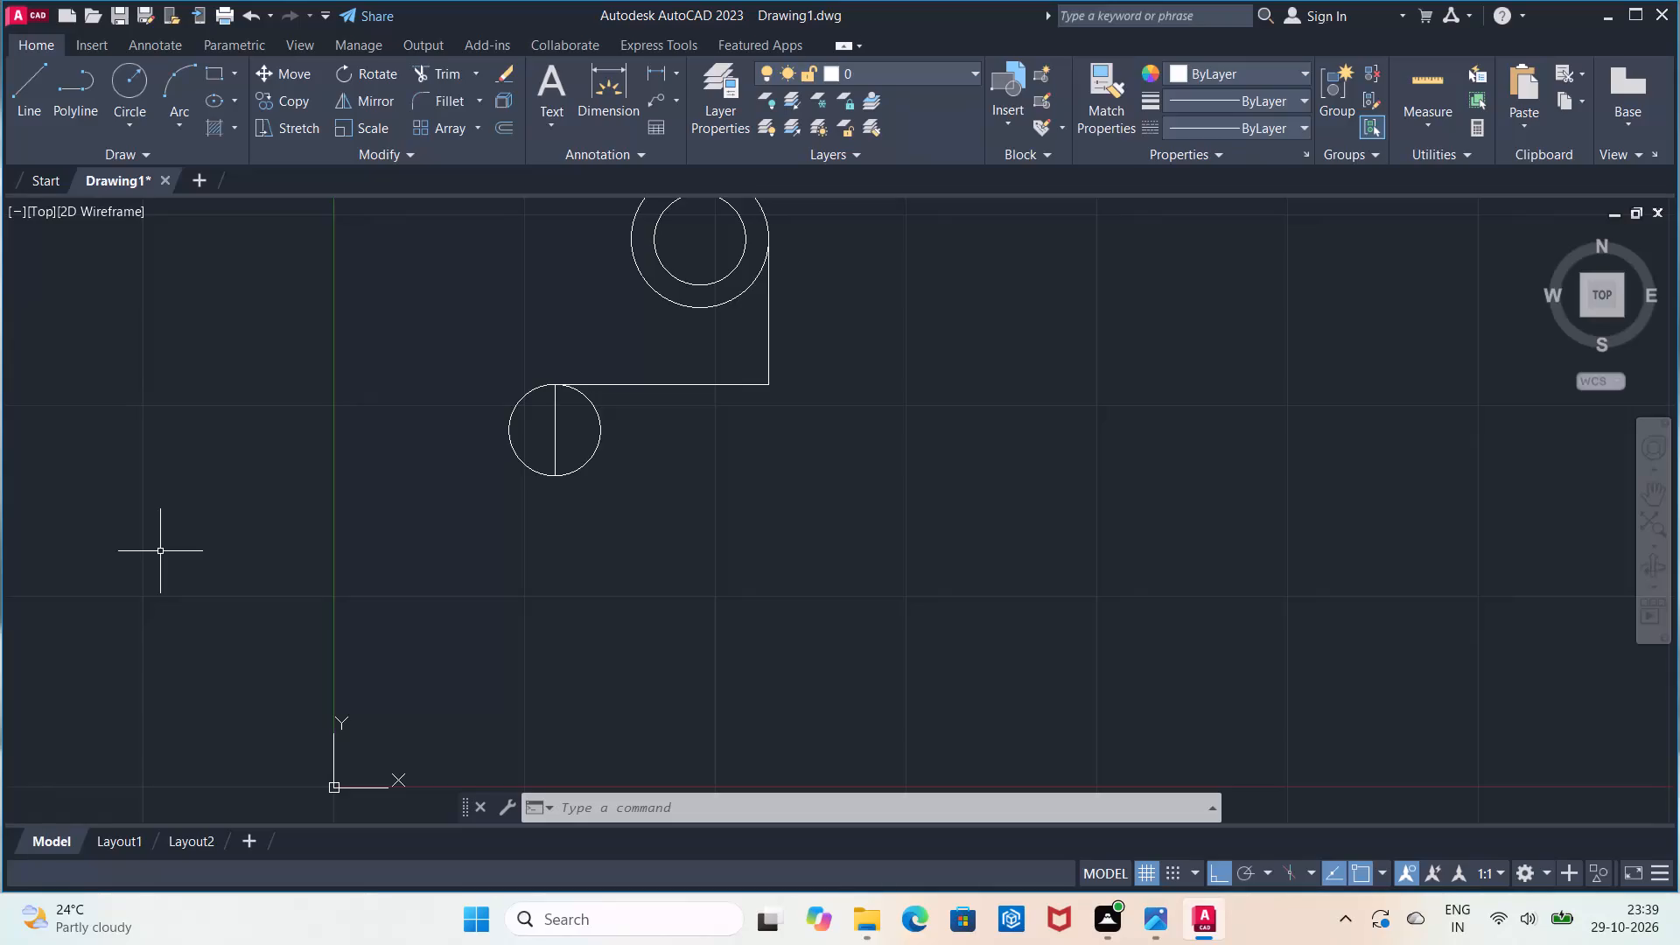
Draw a circle of radius 36 concentric with the lower radius 12 circle.
scroll(160, 551, down, 1)
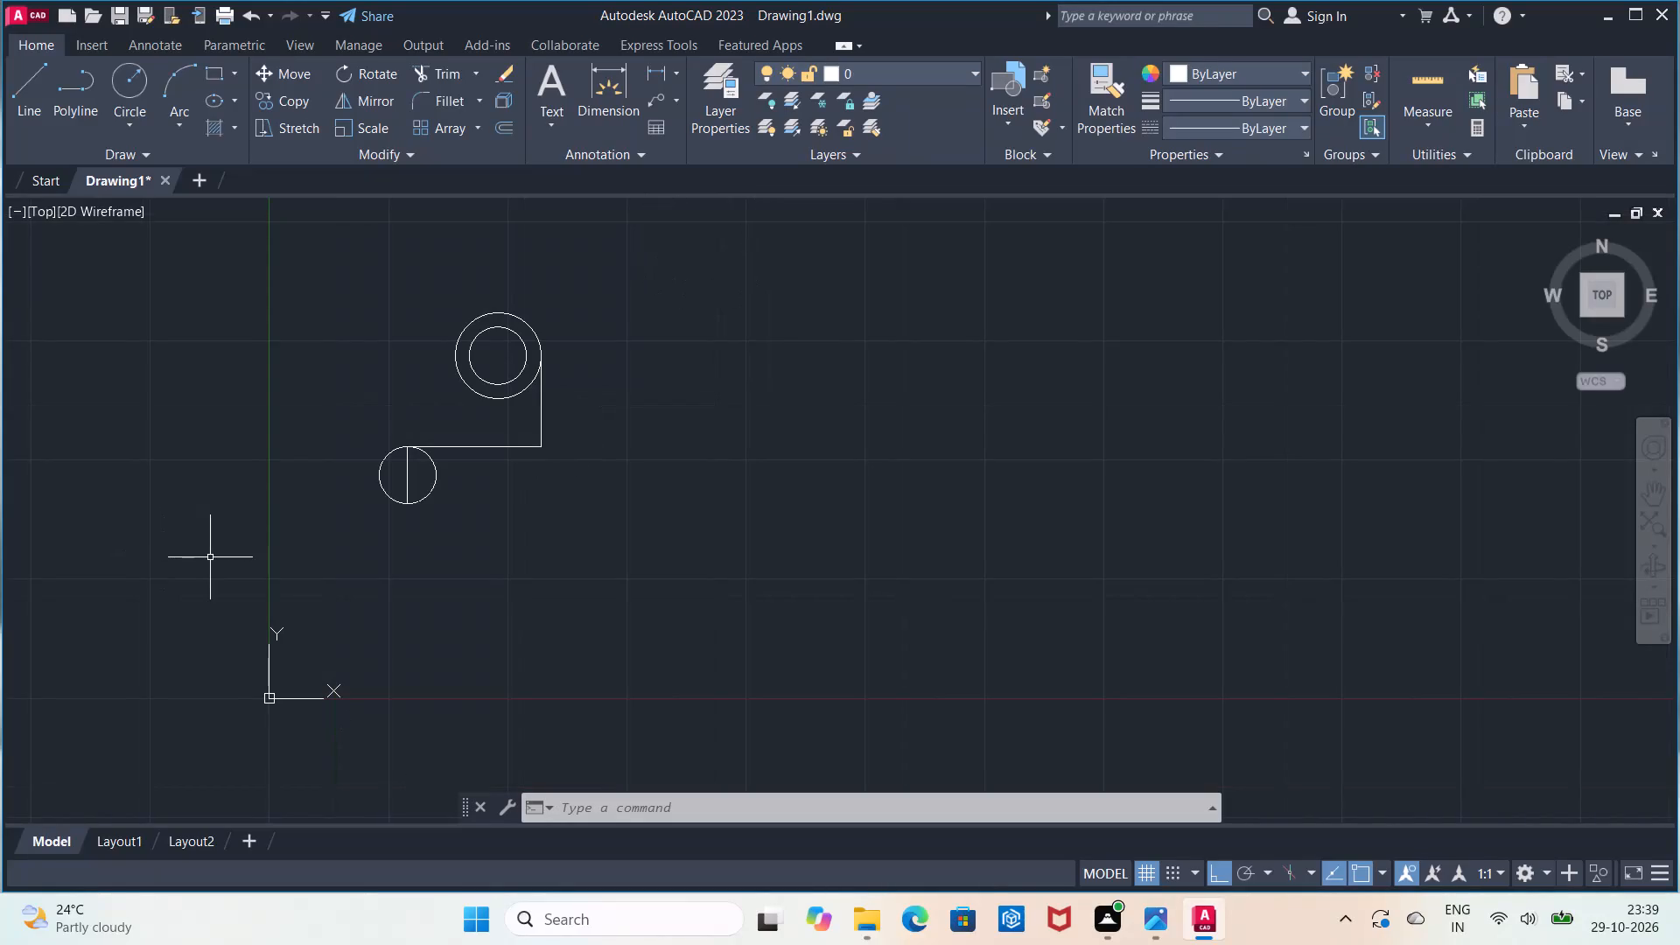
scroll(212, 557, up, 1)
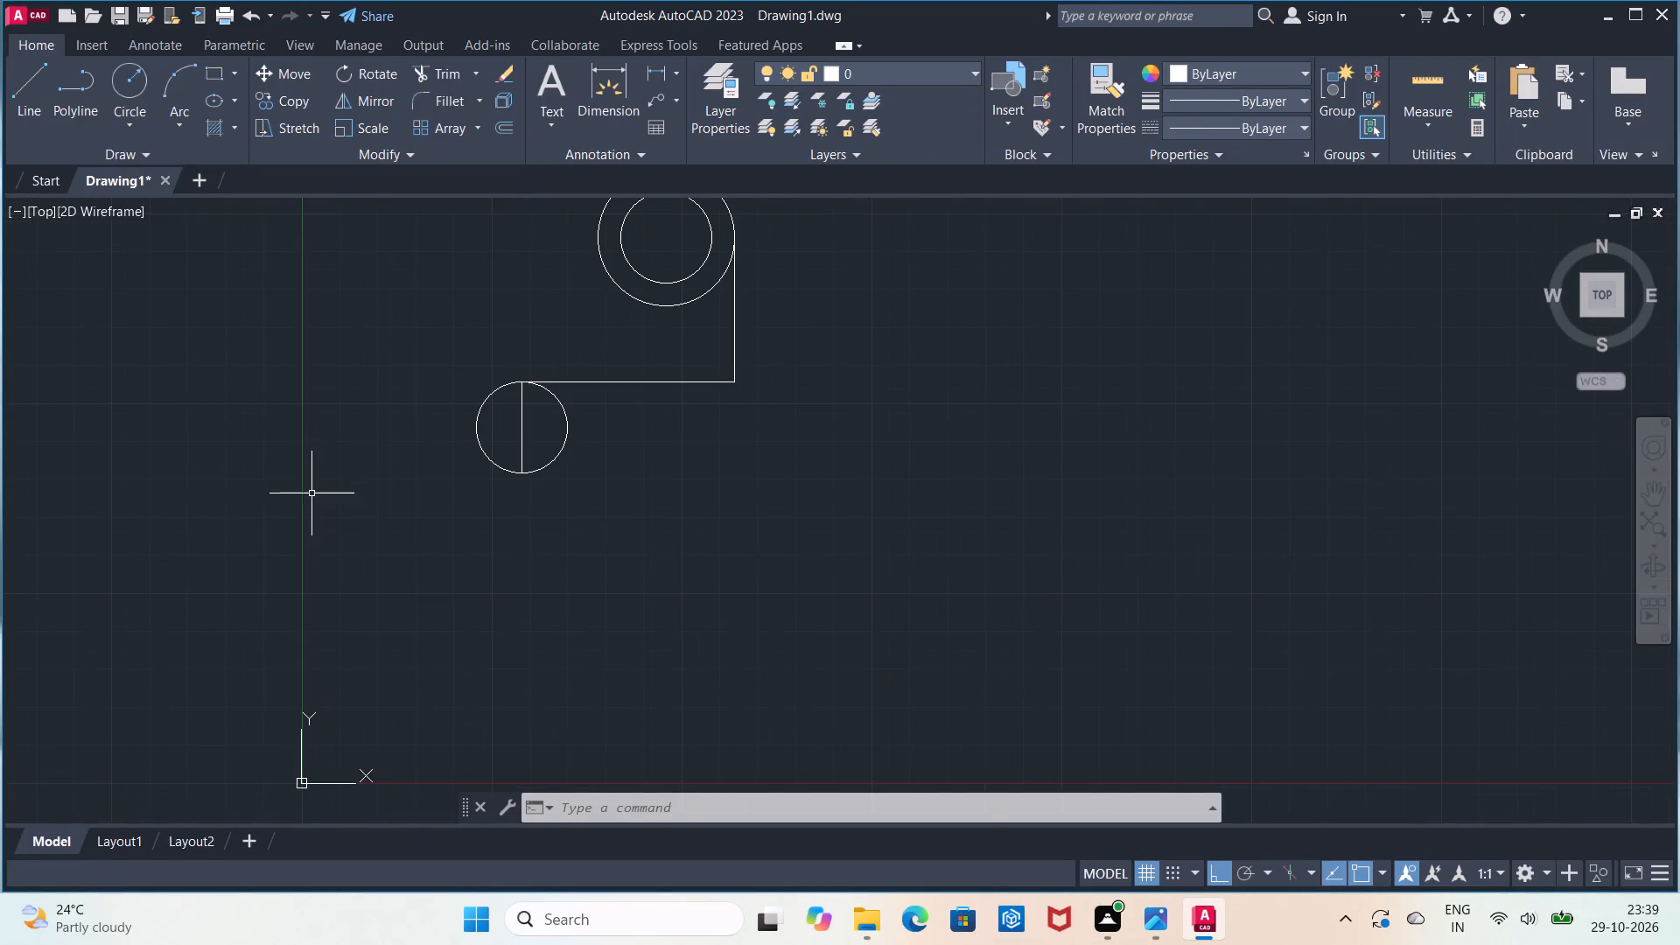
middle_drag(400, 458, 257, 599)
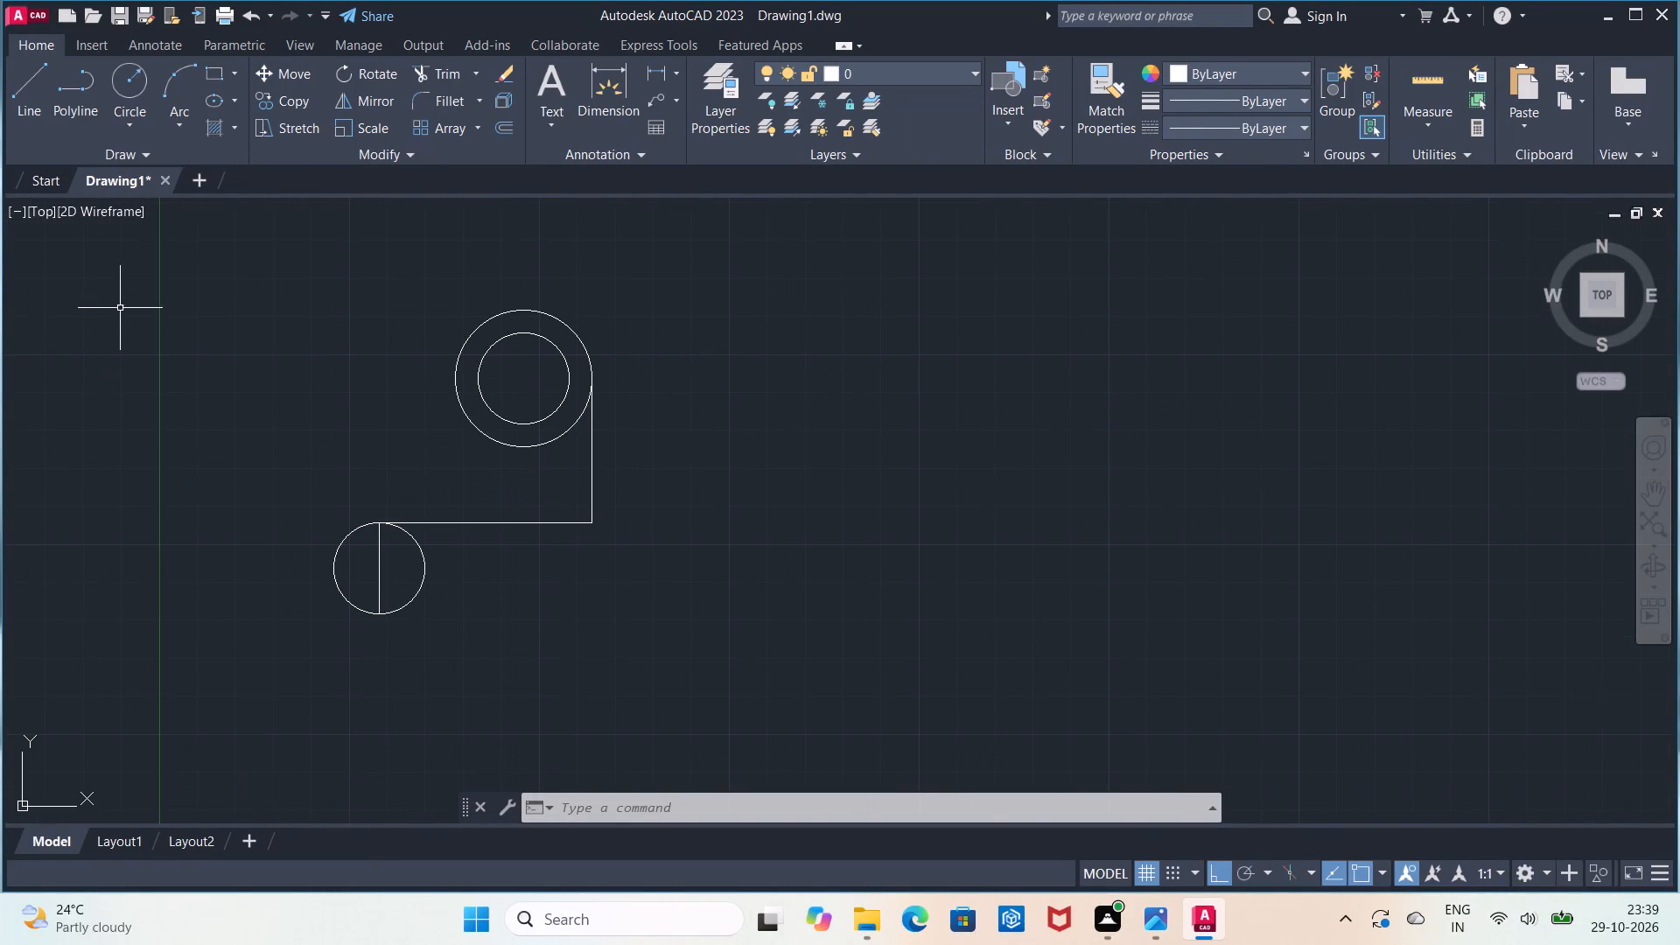
click(122, 84)
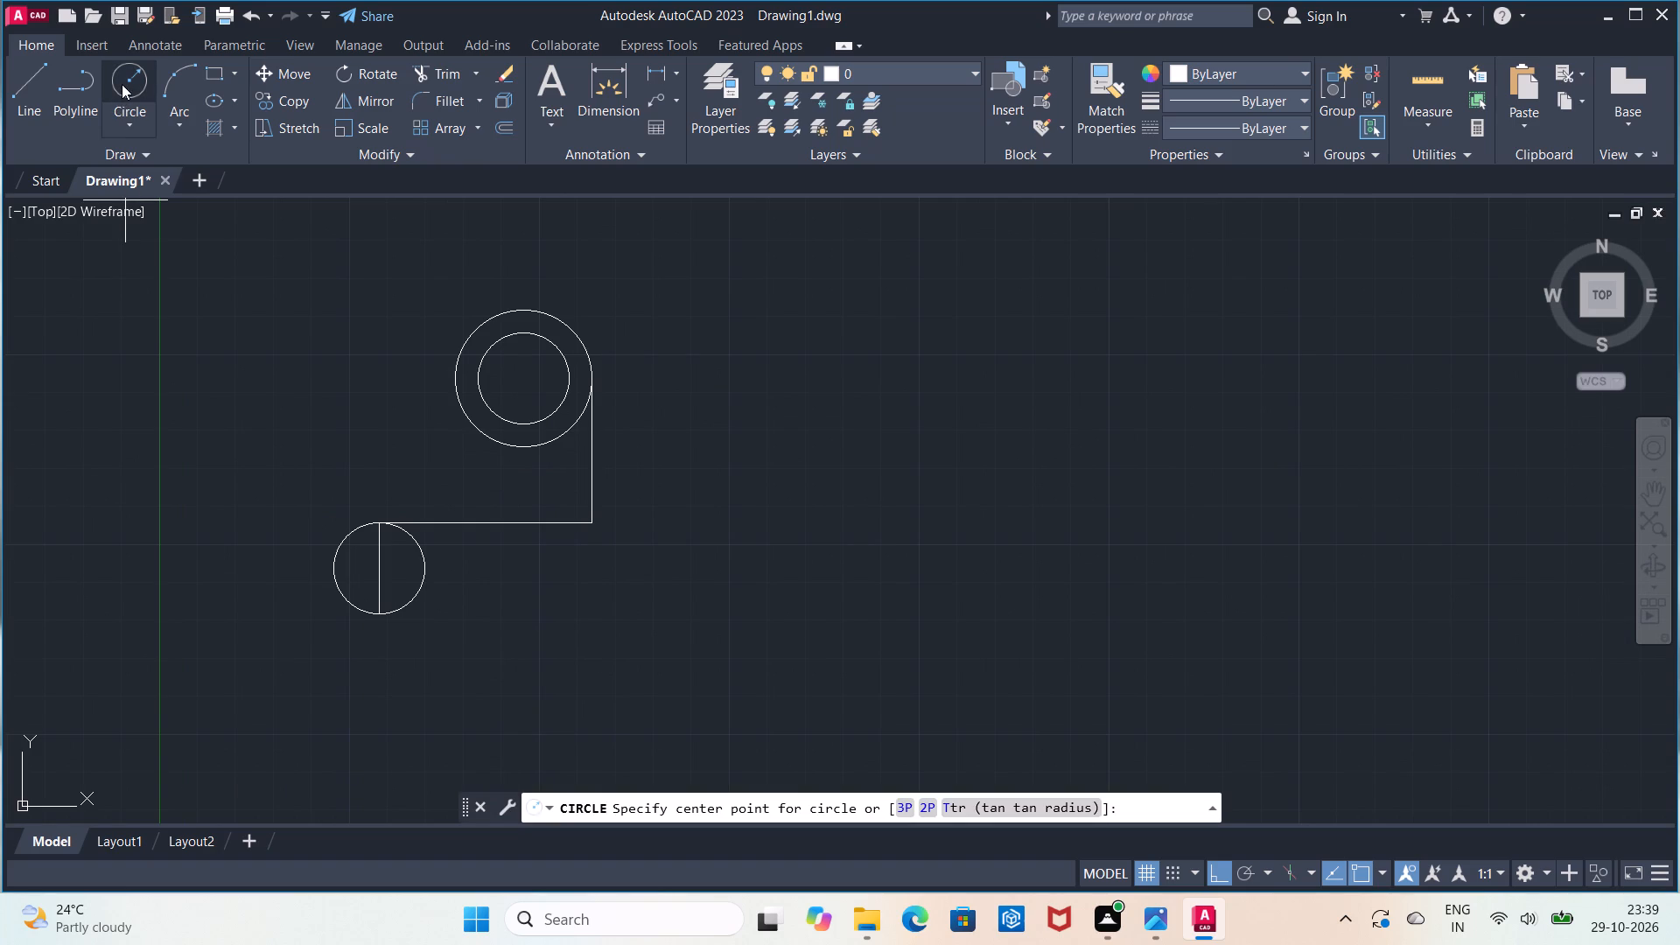
click(380, 570)
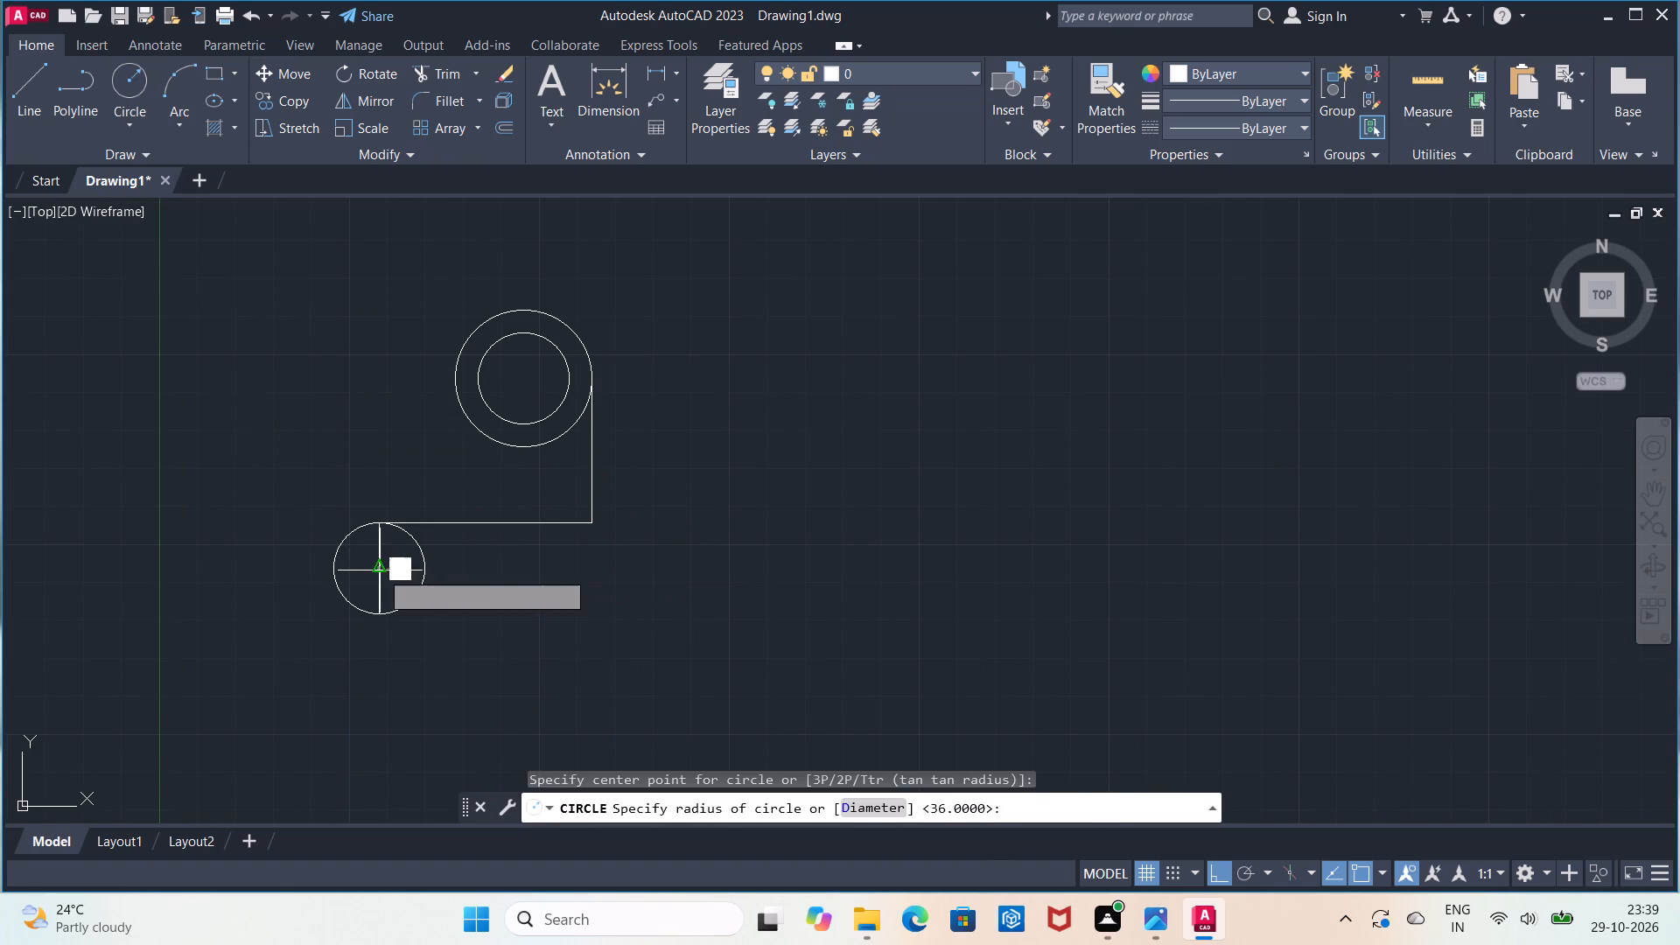
key(3)
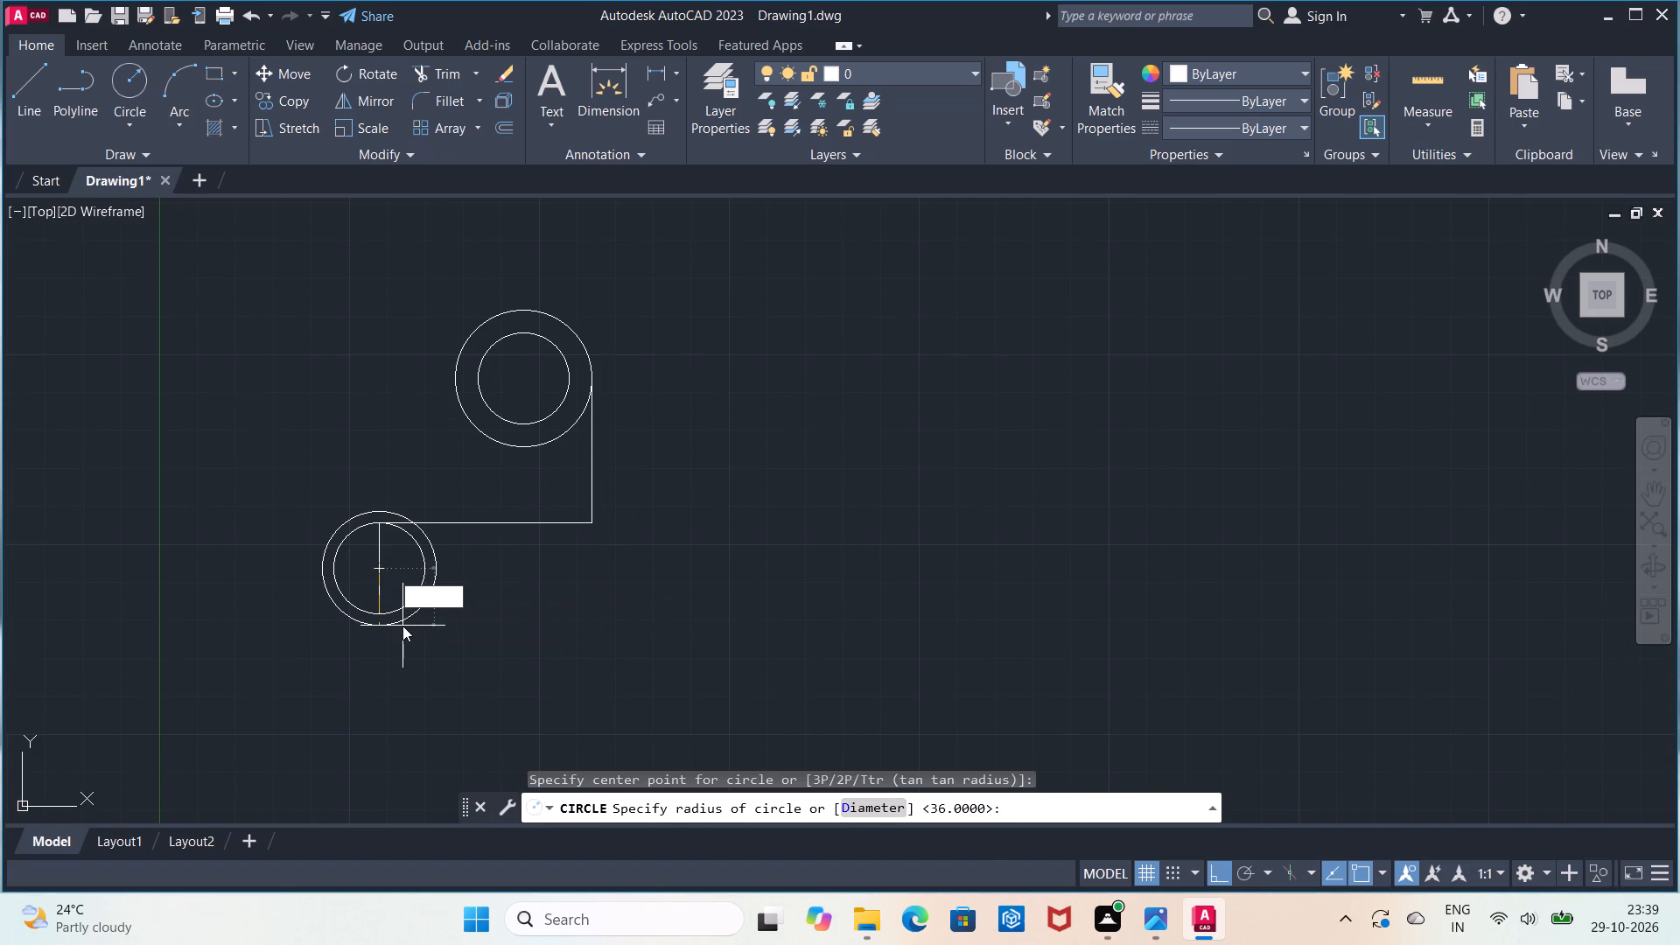
key(6)
key(Return)
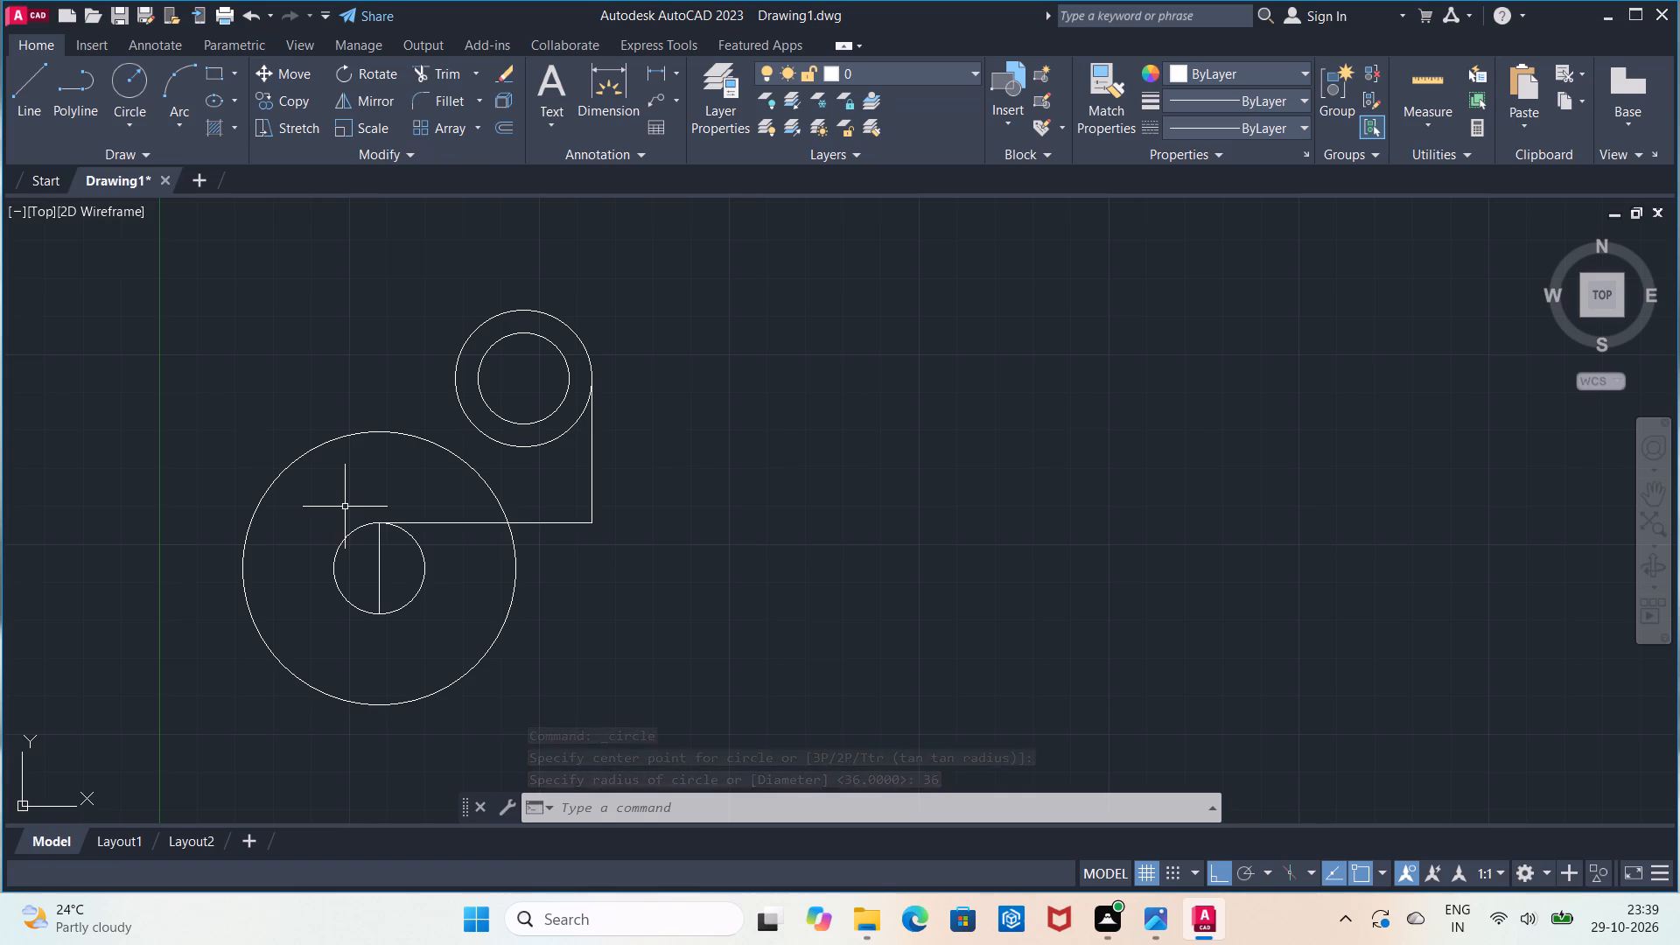
Draw a line tangent to the radius 36 circle and the upper outer circle, along their upper-left sides.
click(25, 118)
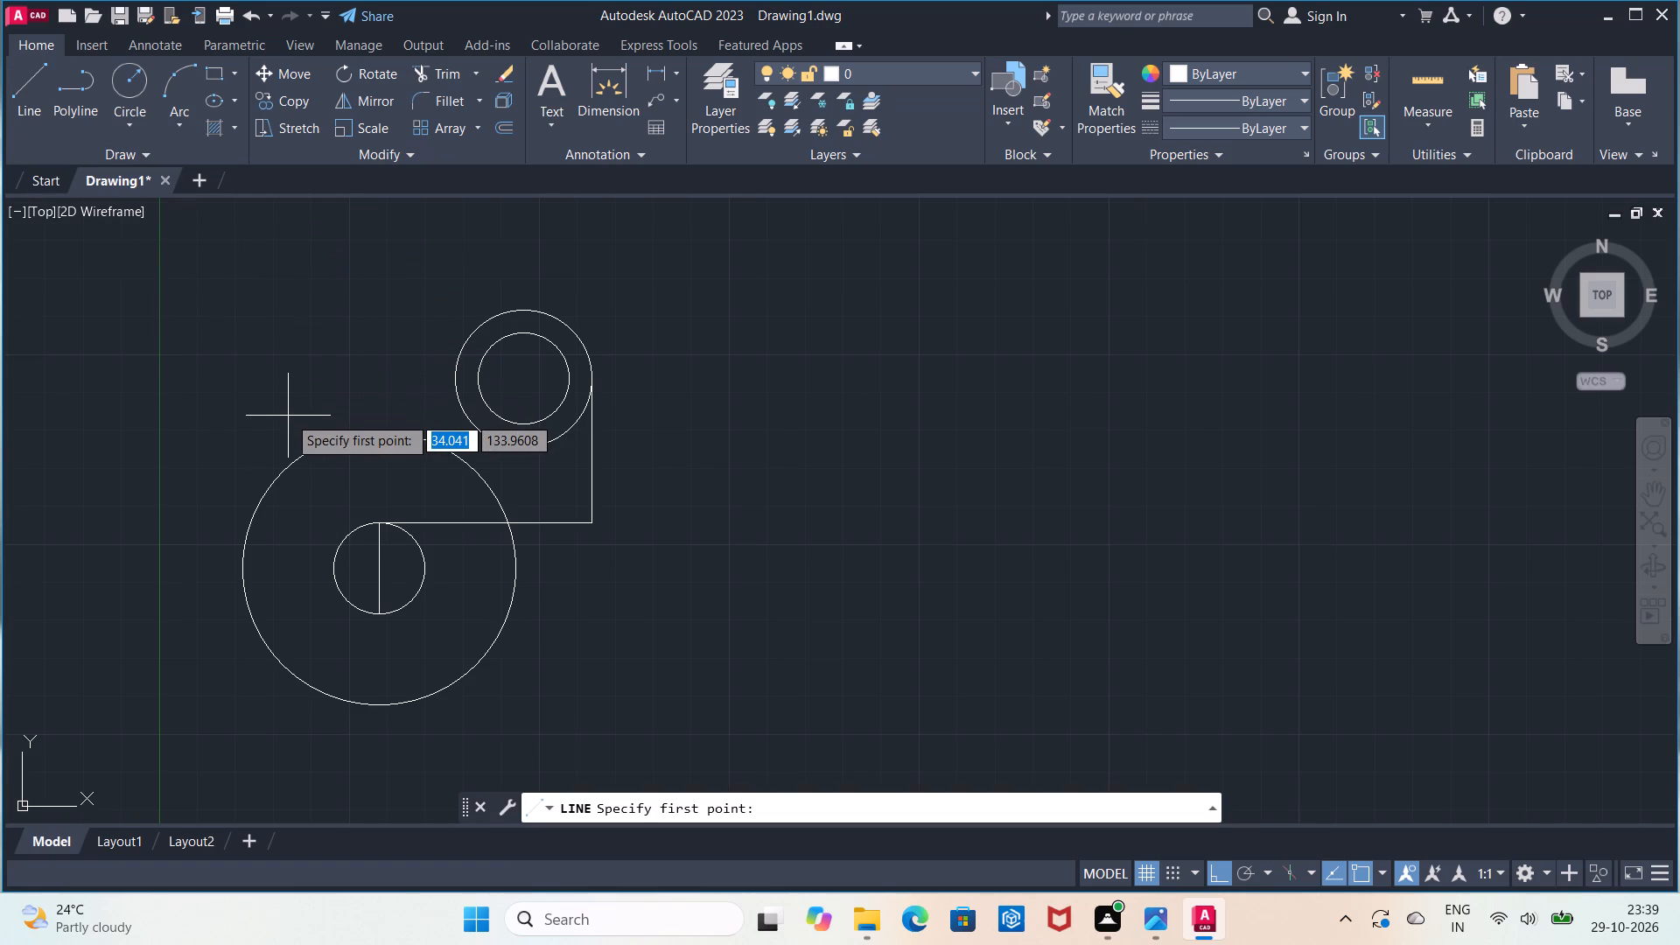
text(ta)
key(n)
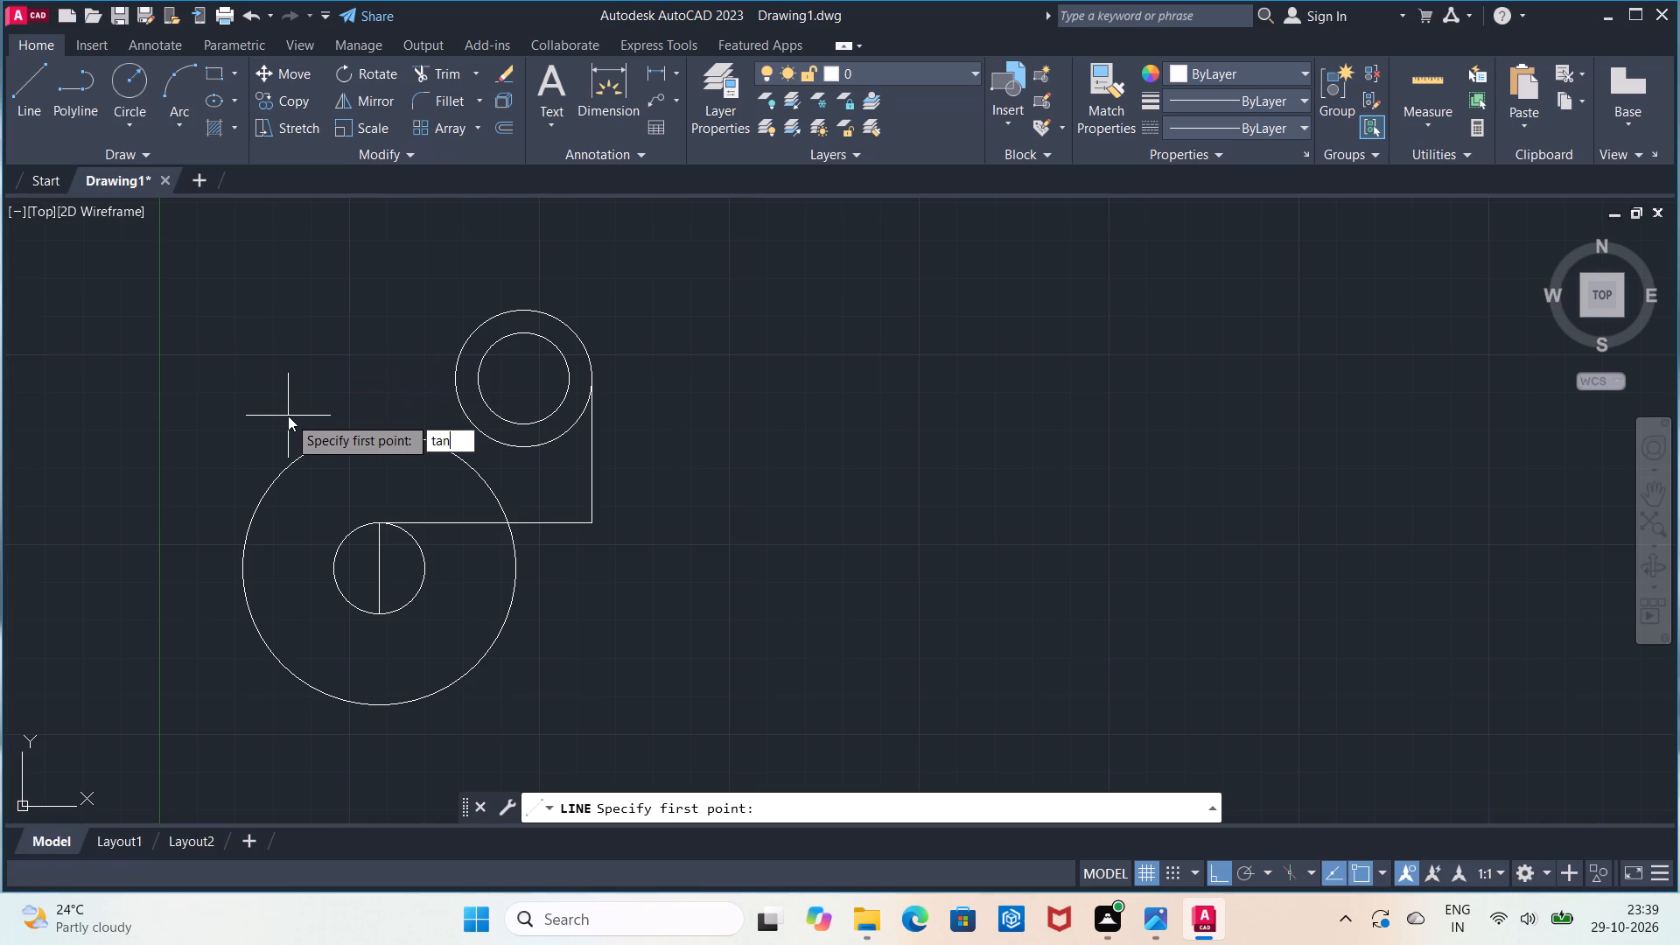
key(Return)
click(304, 445)
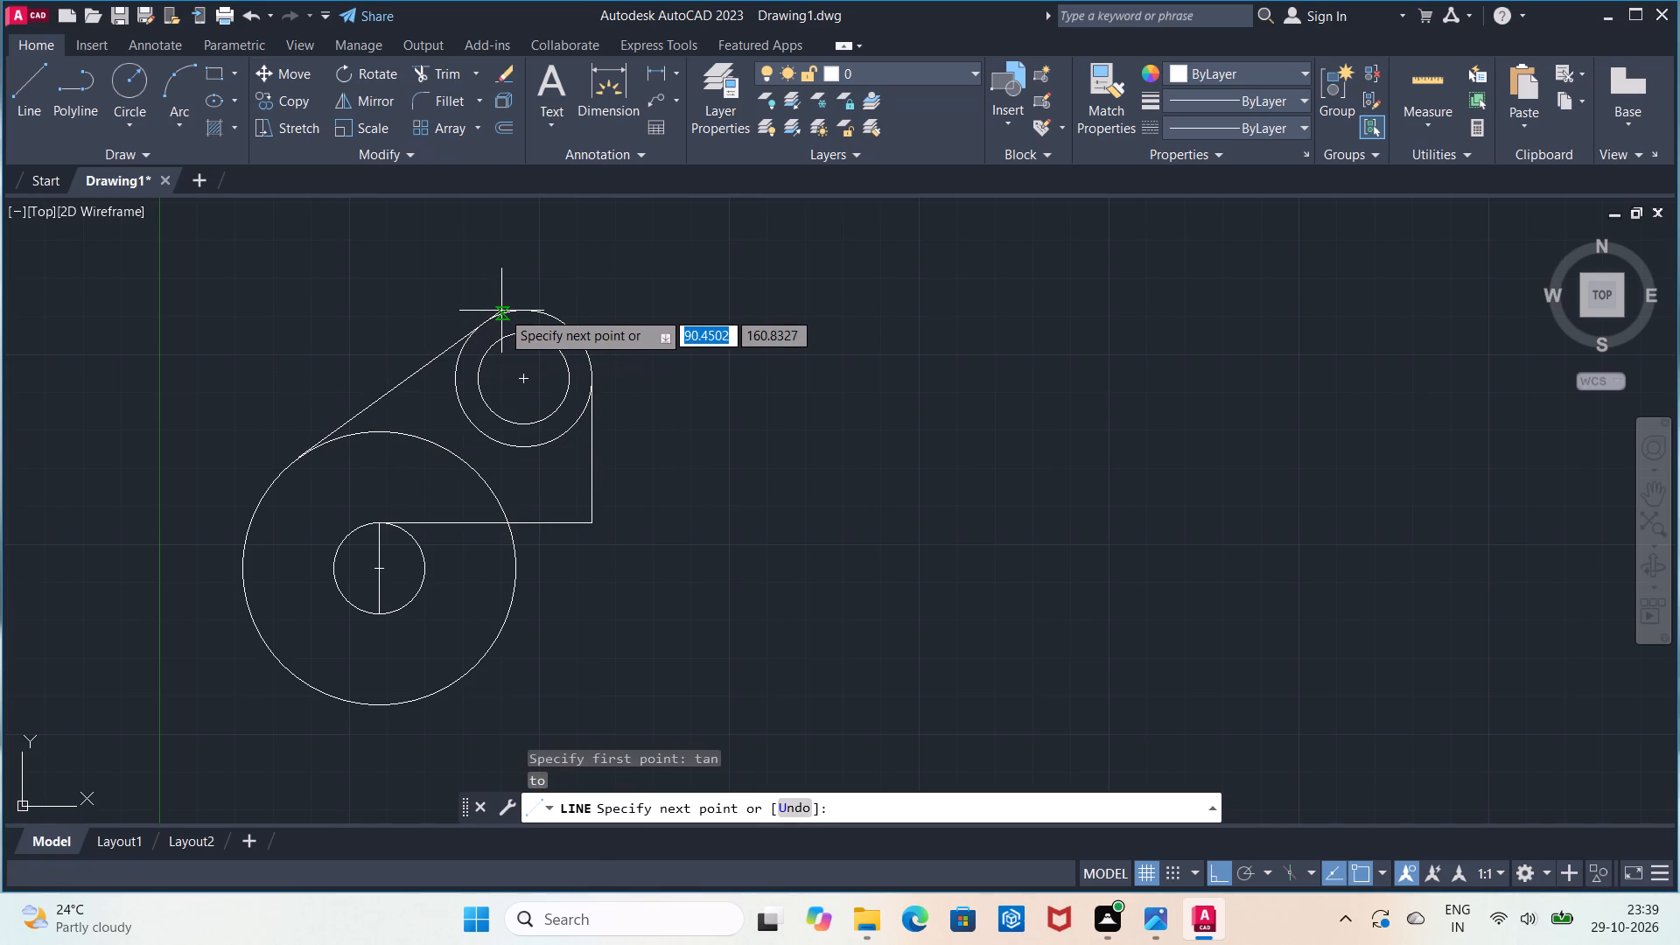
text(ta)
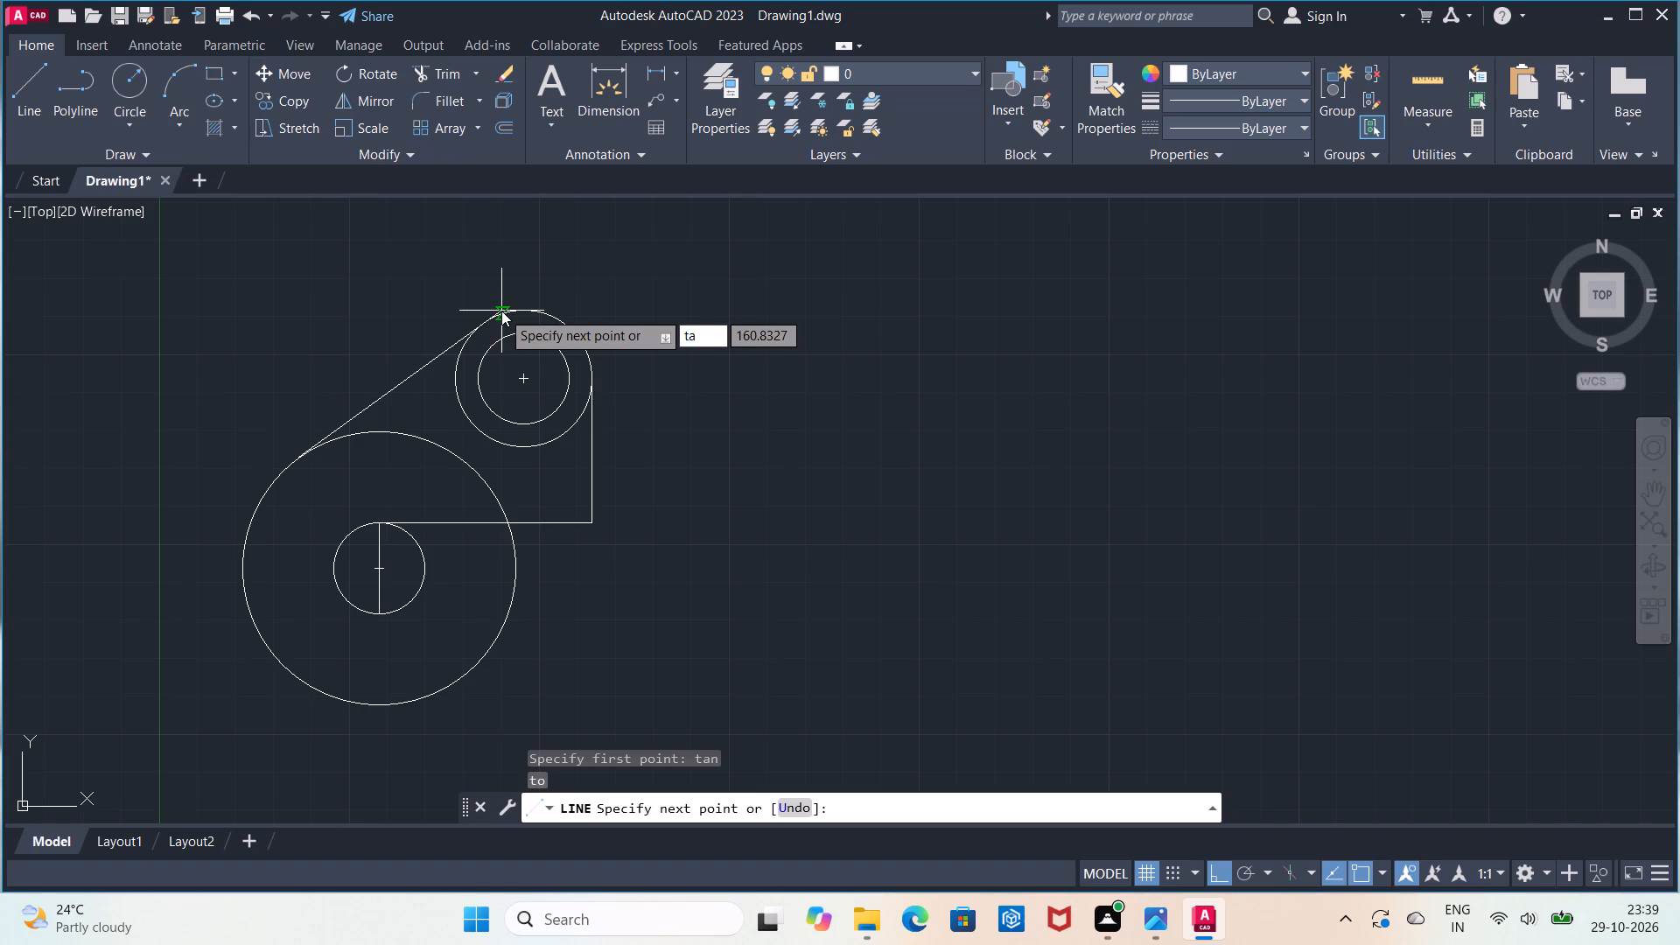
key(n)
key(Return)
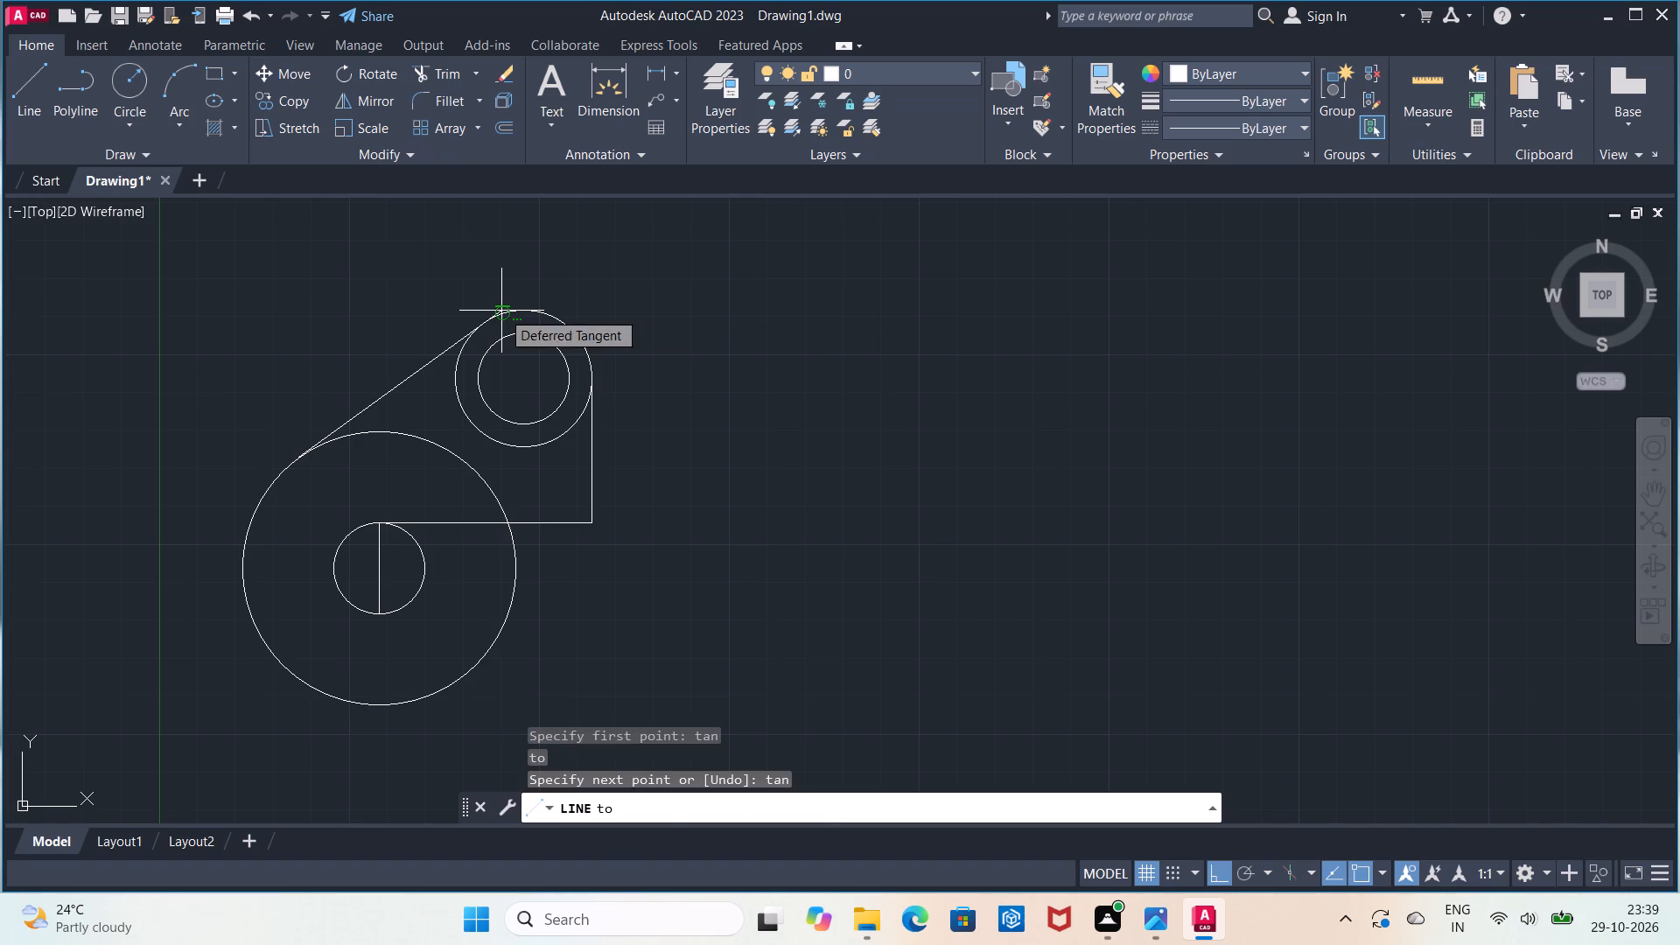
key(Escape)
Draw a horizontal line from the bottom end of the short vertical line rightward to the radius 36 circle.
scroll(452, 325, up, 1)
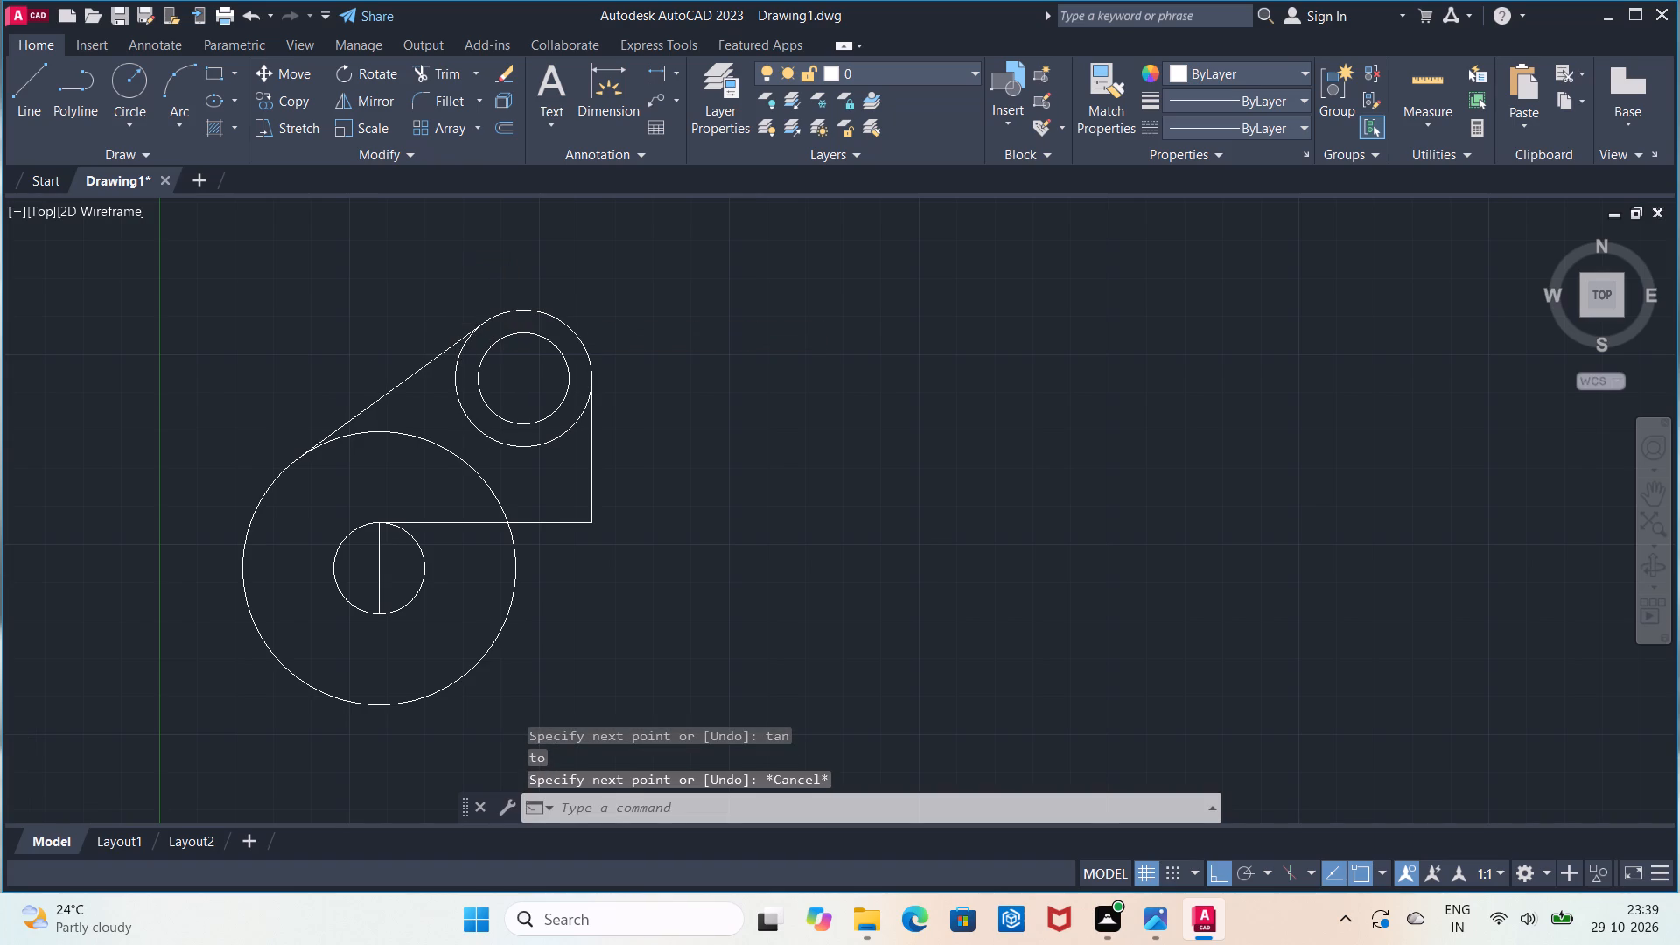
scroll(452, 325, down, 1)
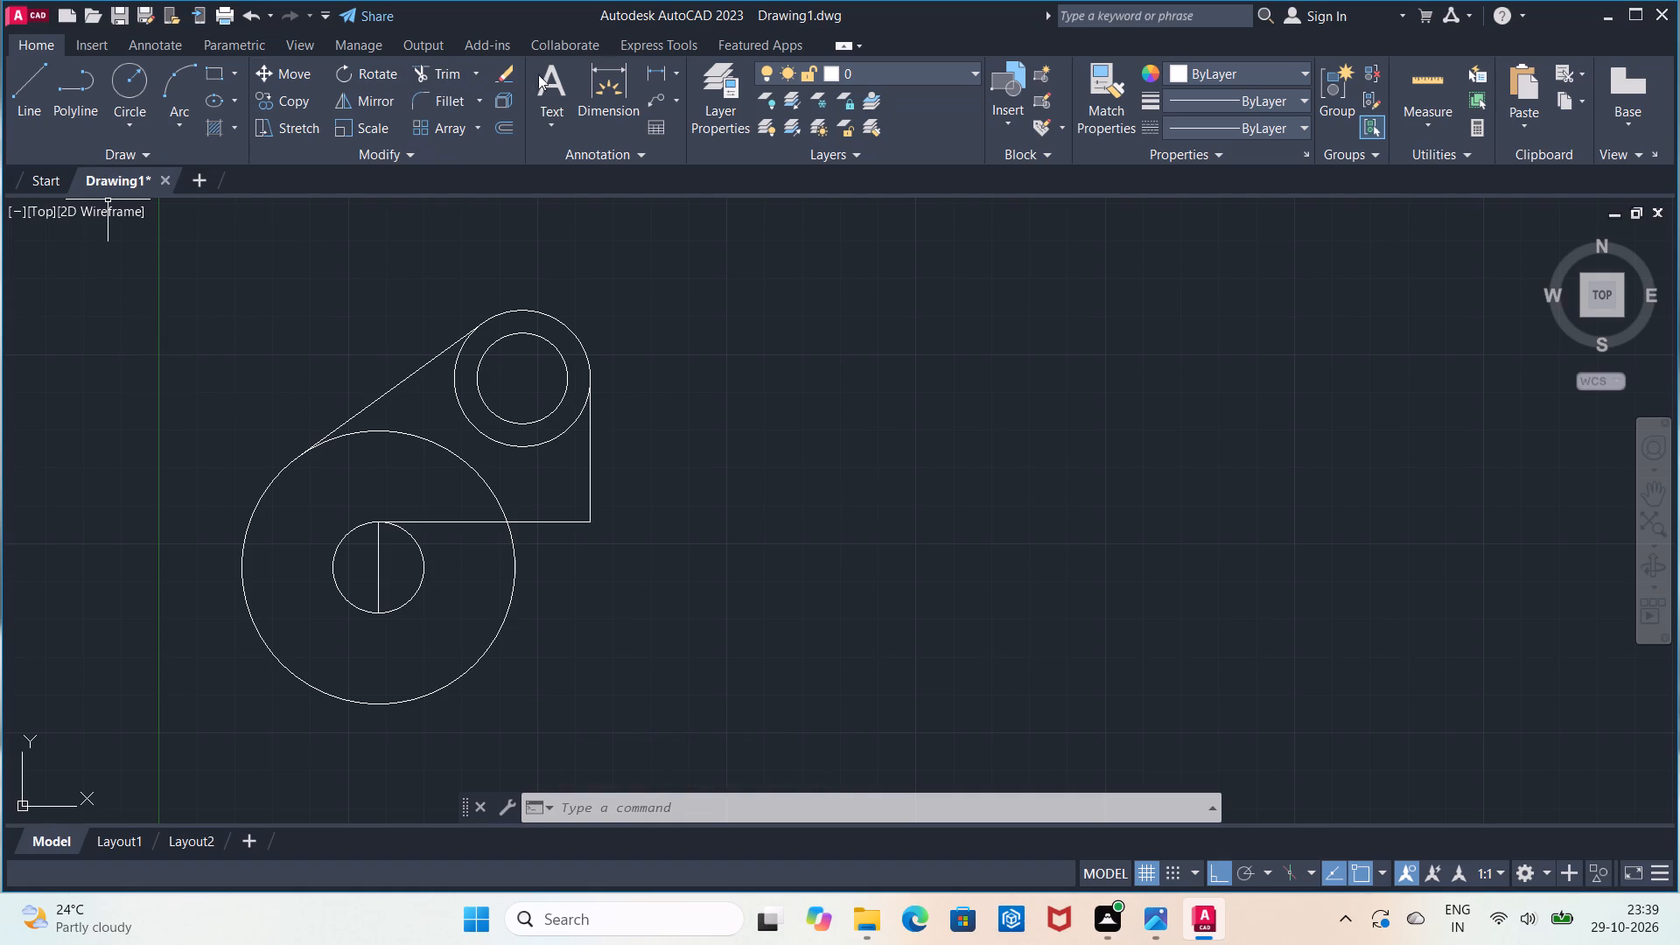
click(14, 90)
click(382, 607)
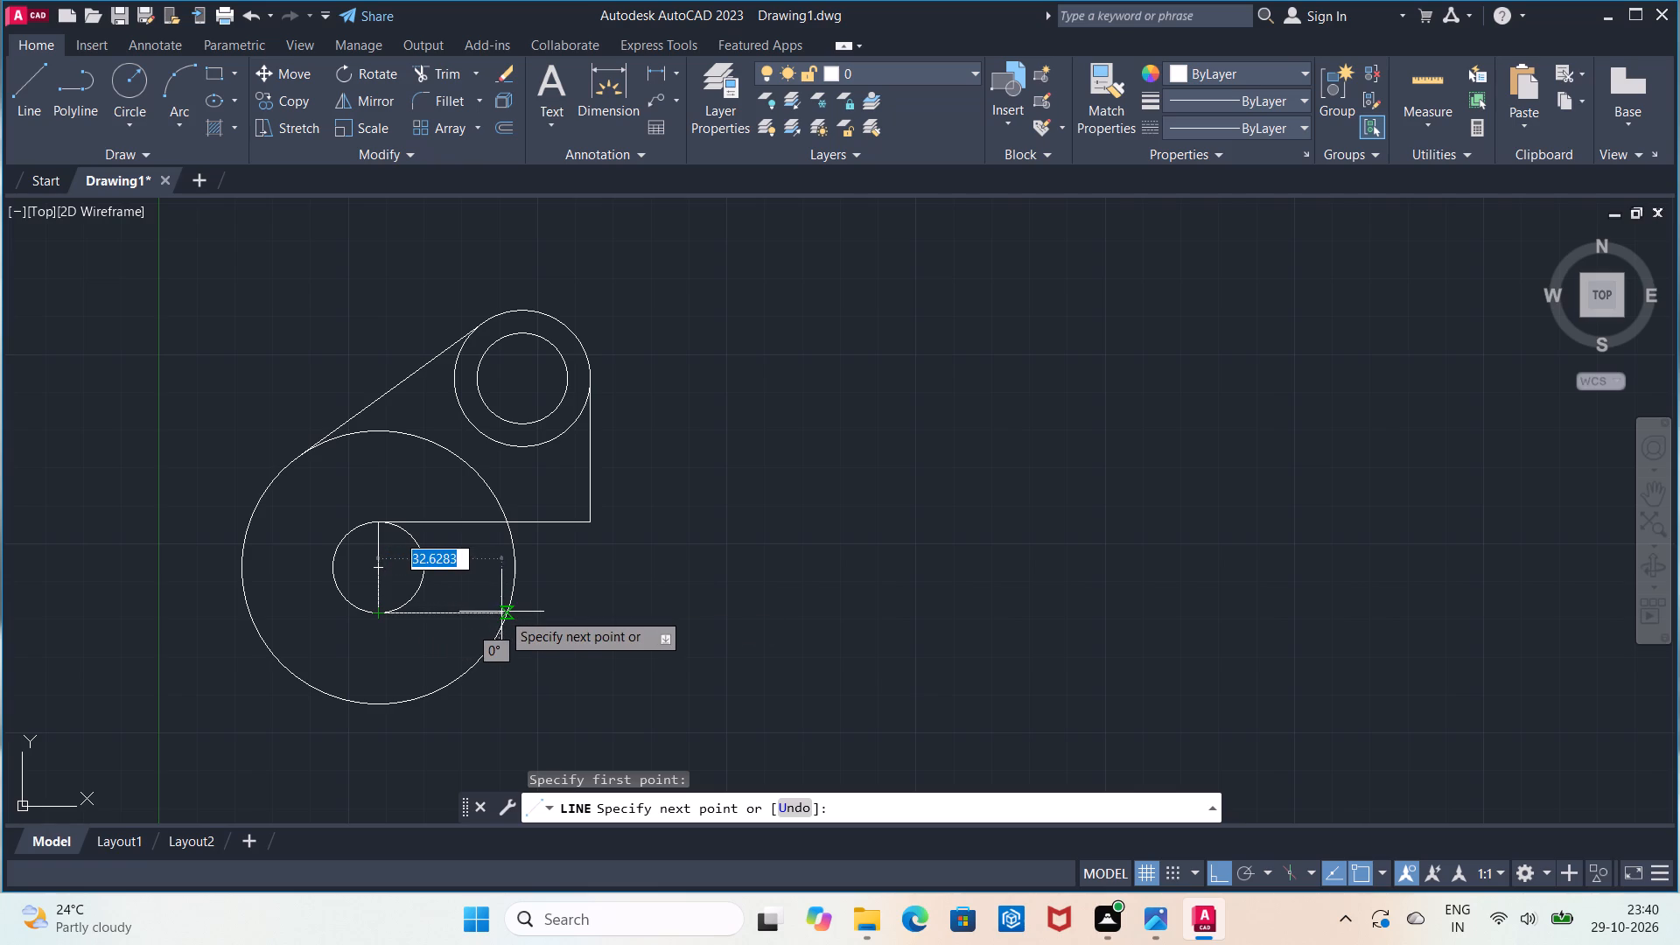
click(506, 613)
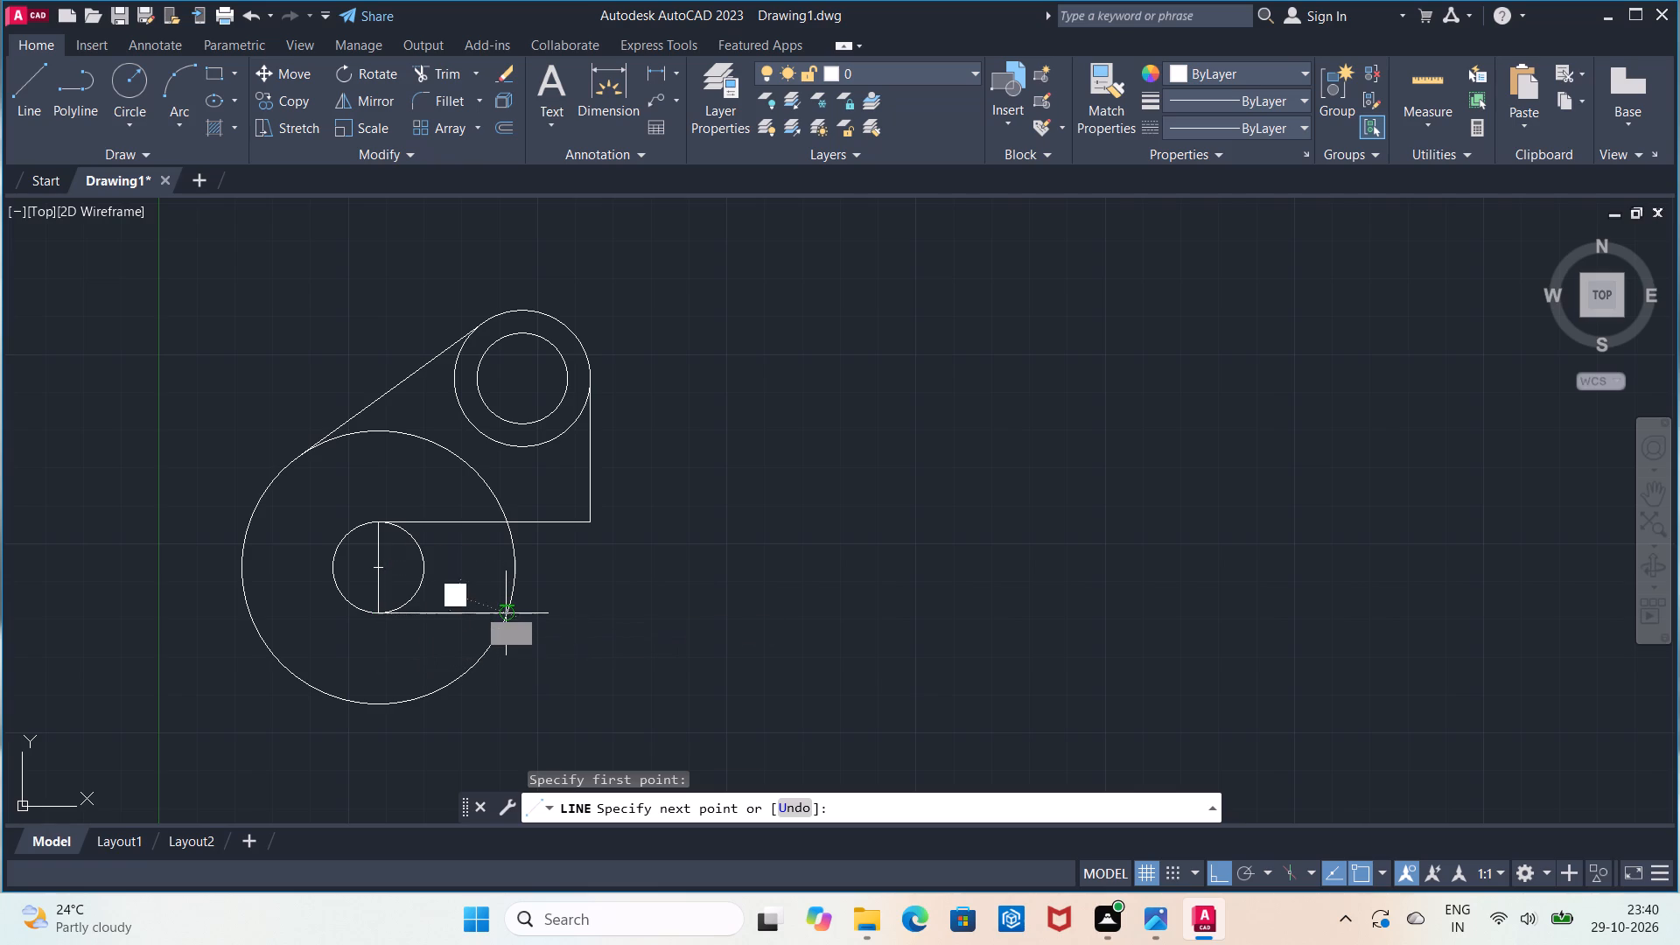
key(Escape)
Trim the radius 36 circle between the tangent line and the upper horizontal line, and across the slot opening between the horizontal lines.
scroll(506, 613, up, 1)
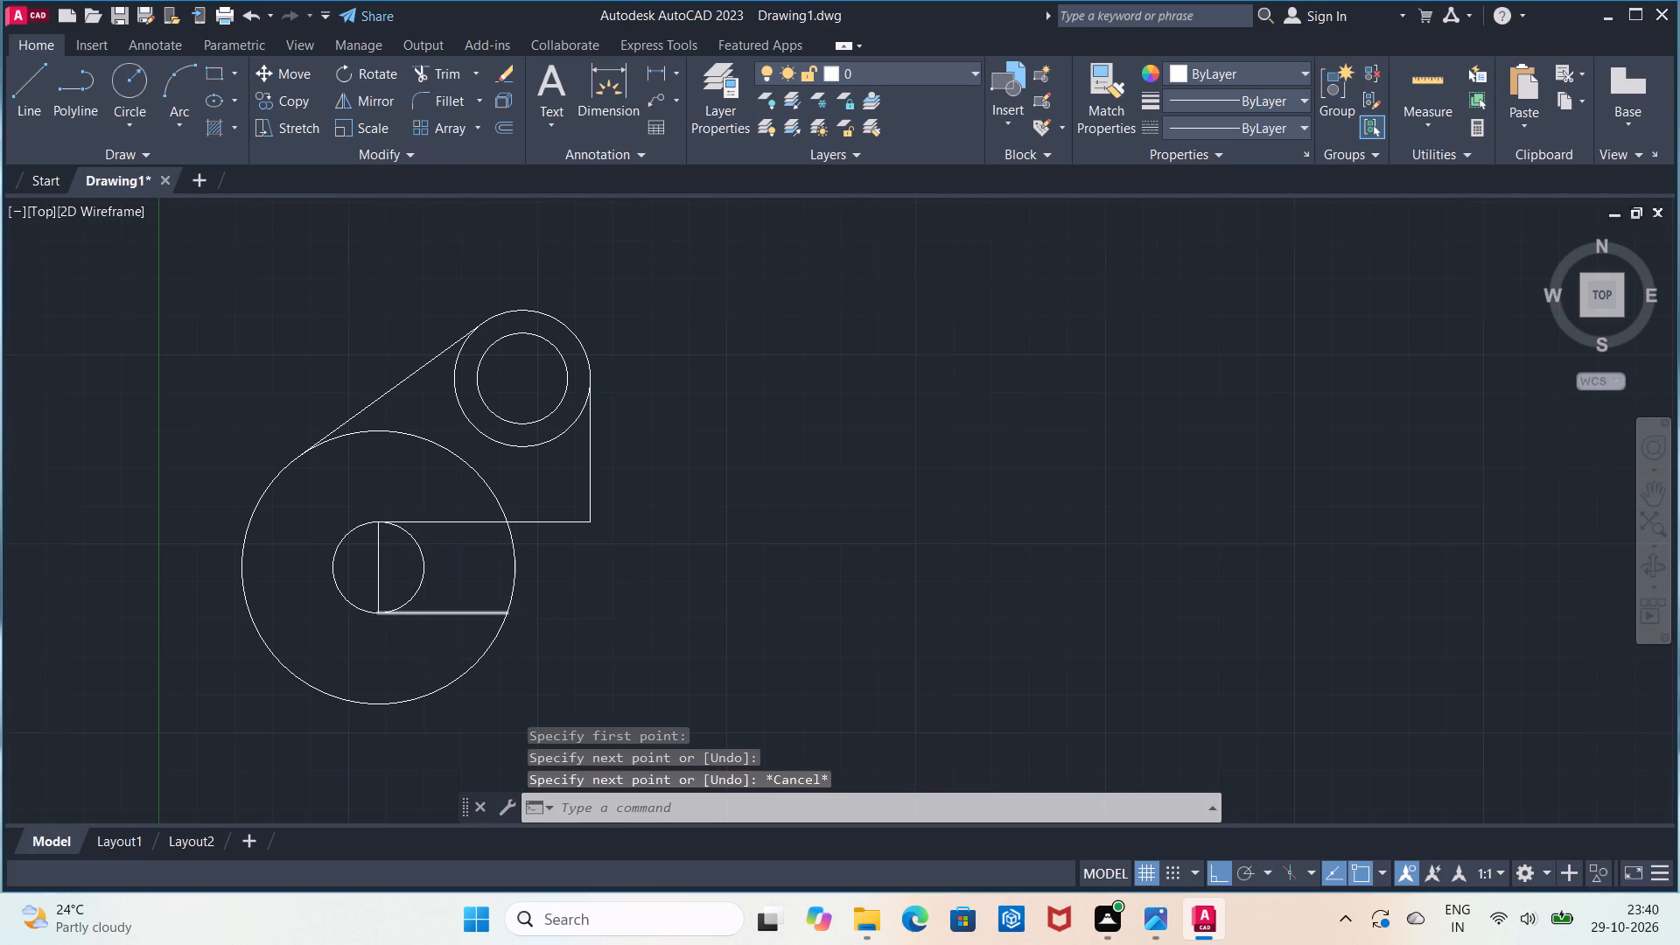
scroll(514, 612, up, 2)
scroll(514, 612, down, 2)
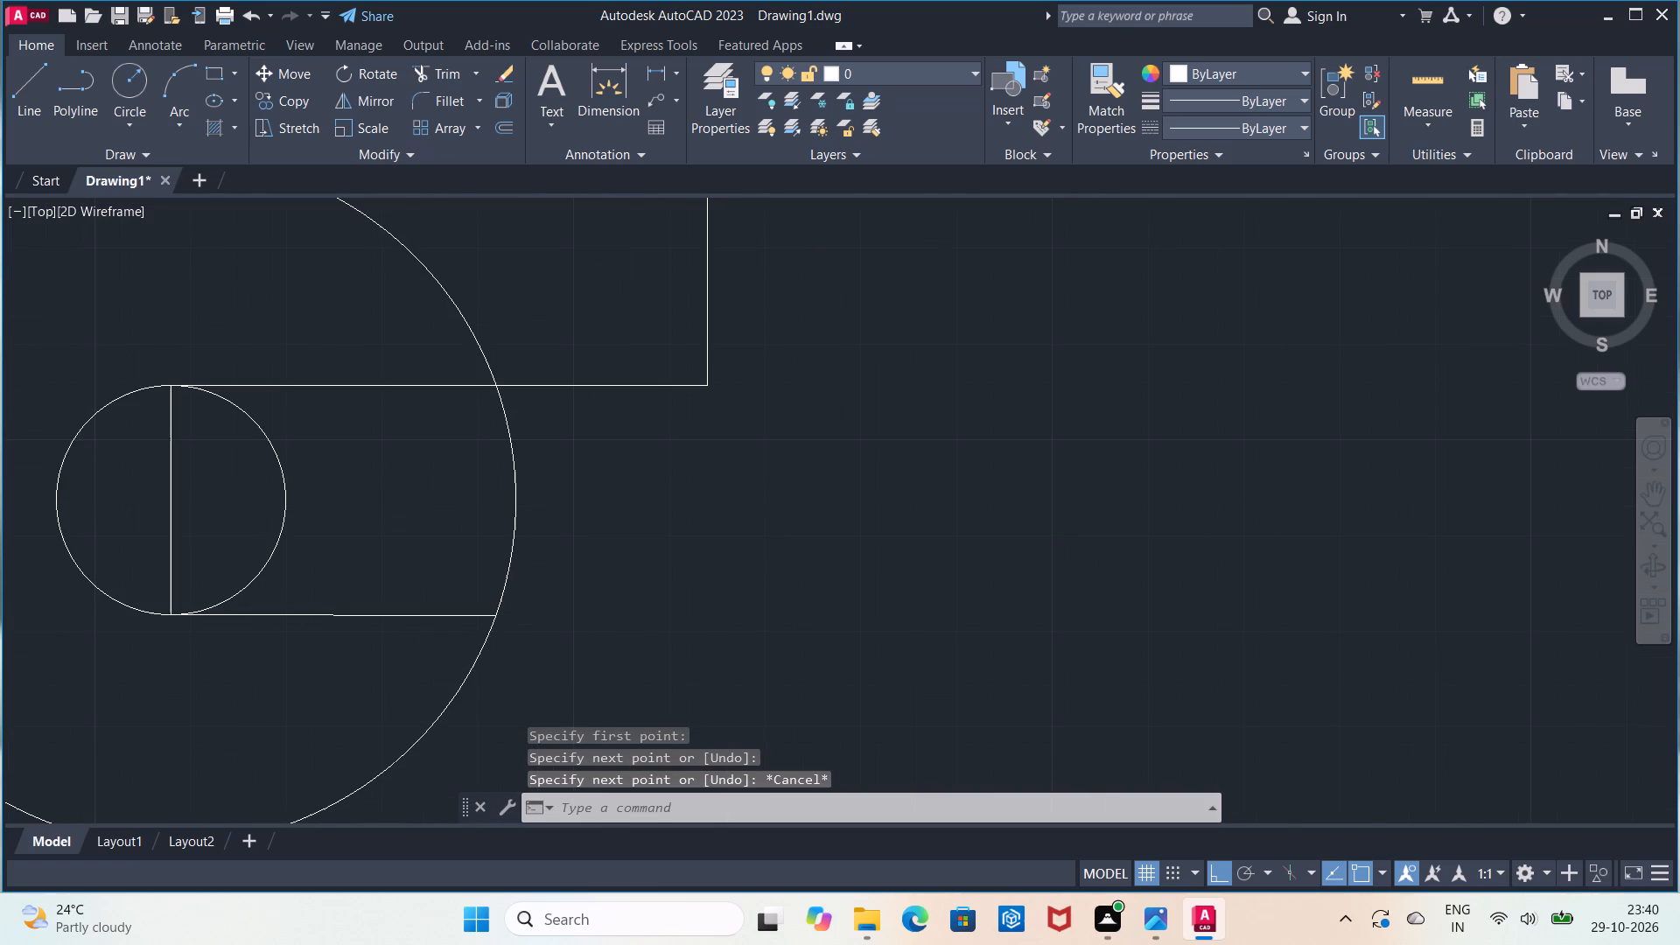
scroll(476, 624, down, 1)
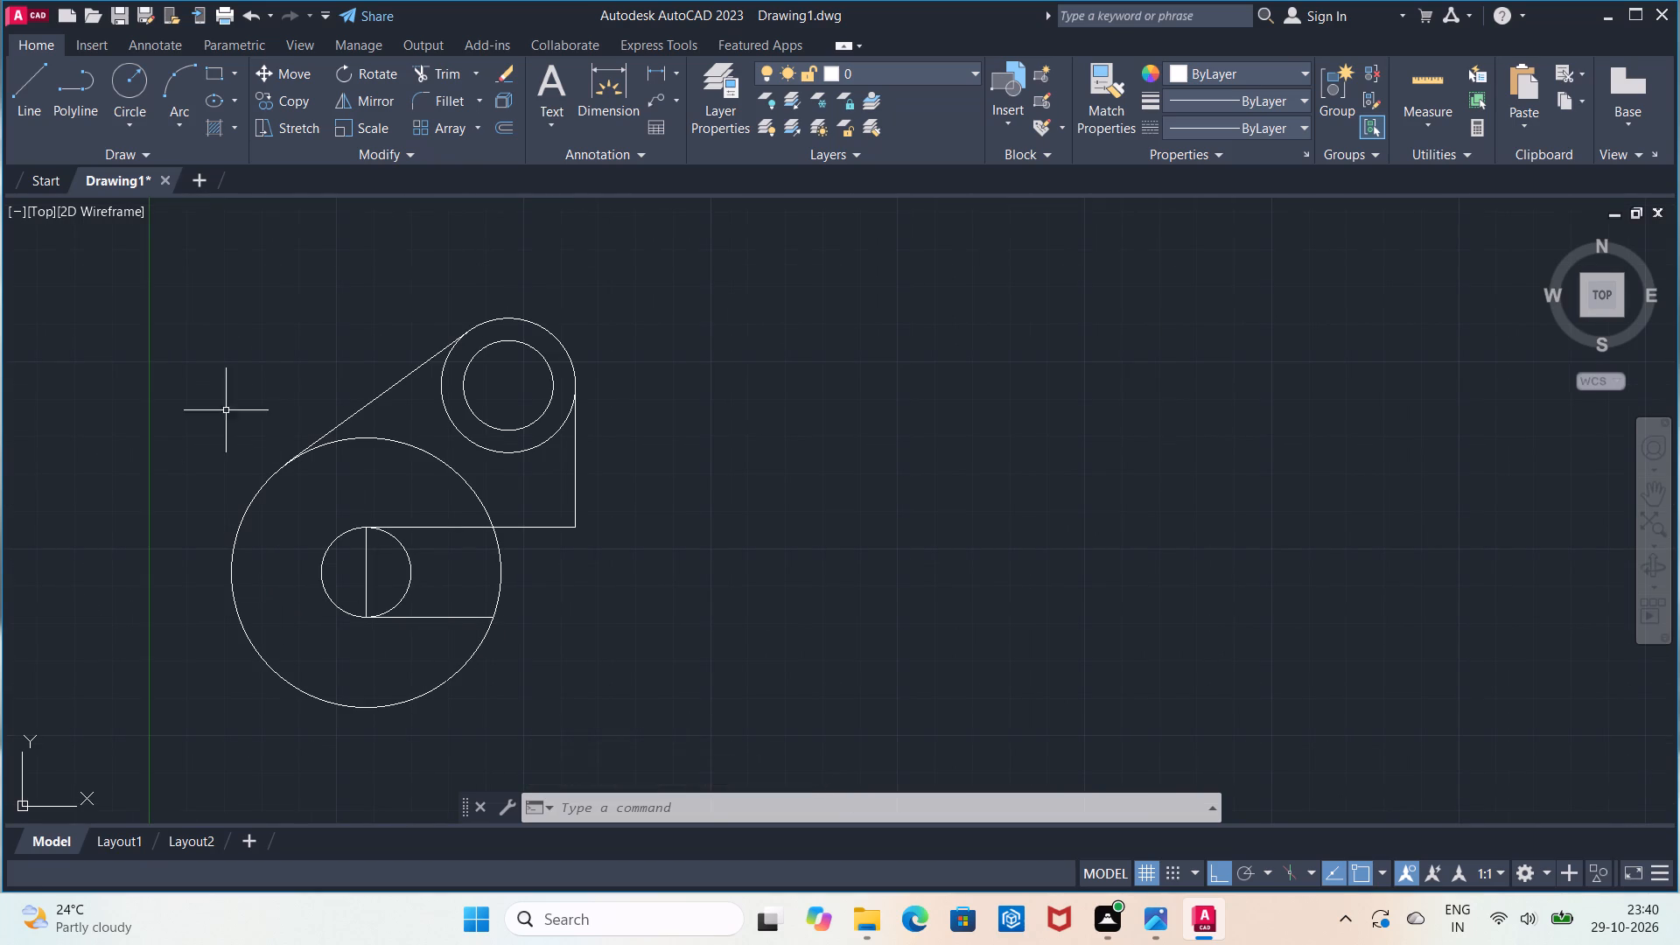
click(418, 77)
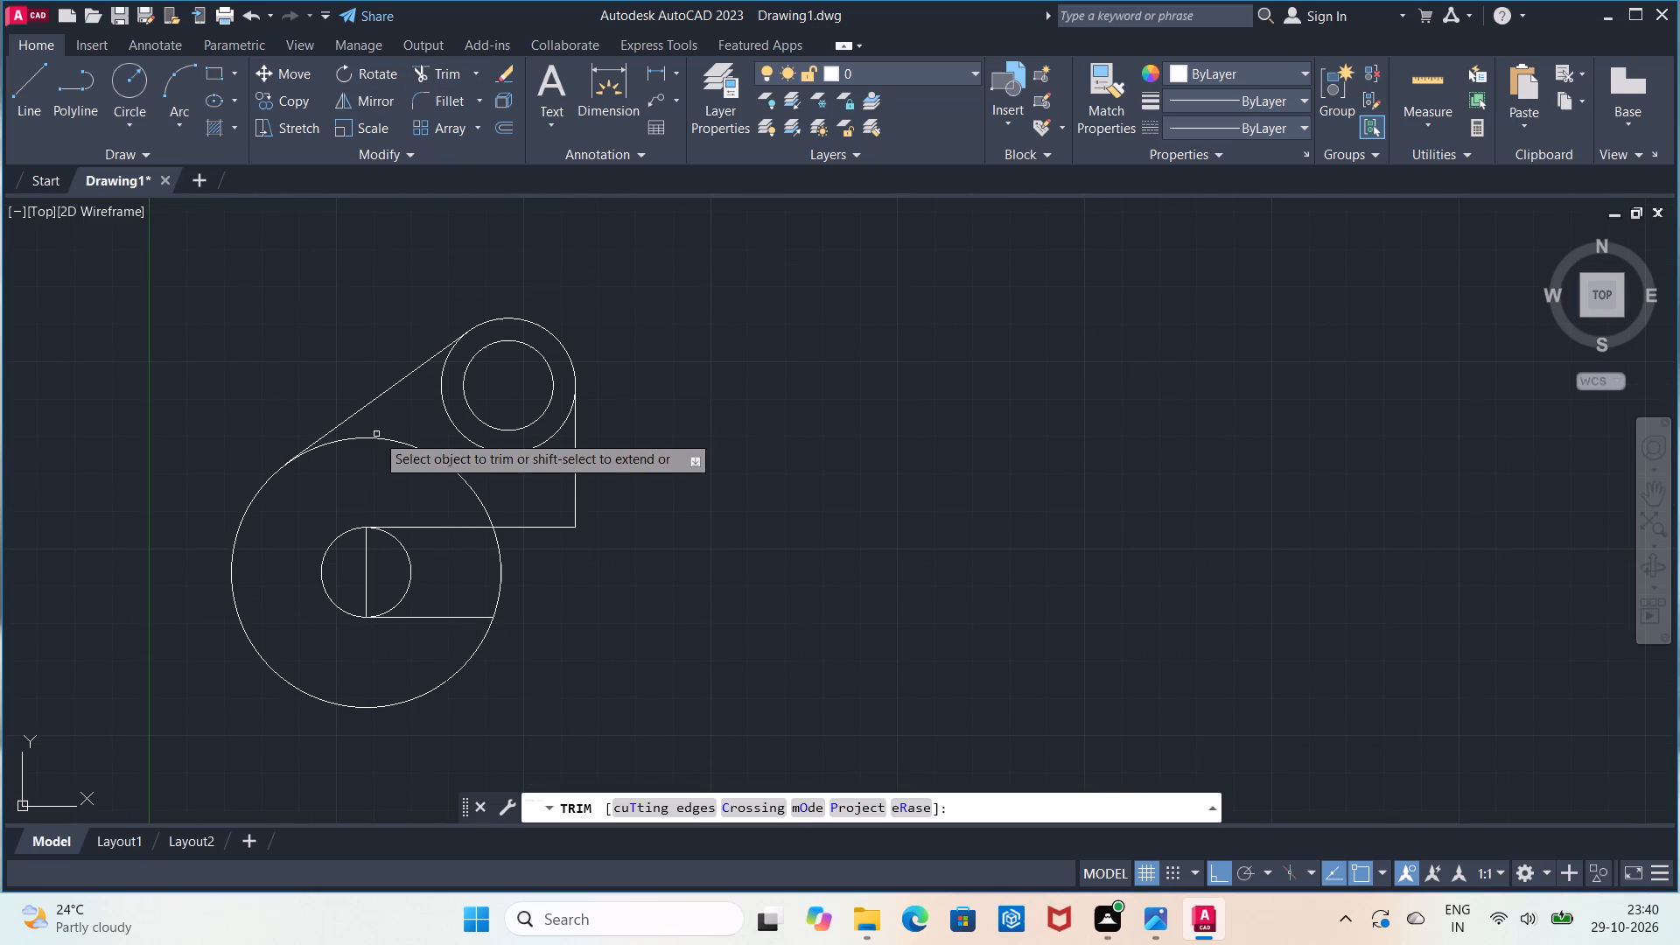
click(378, 437)
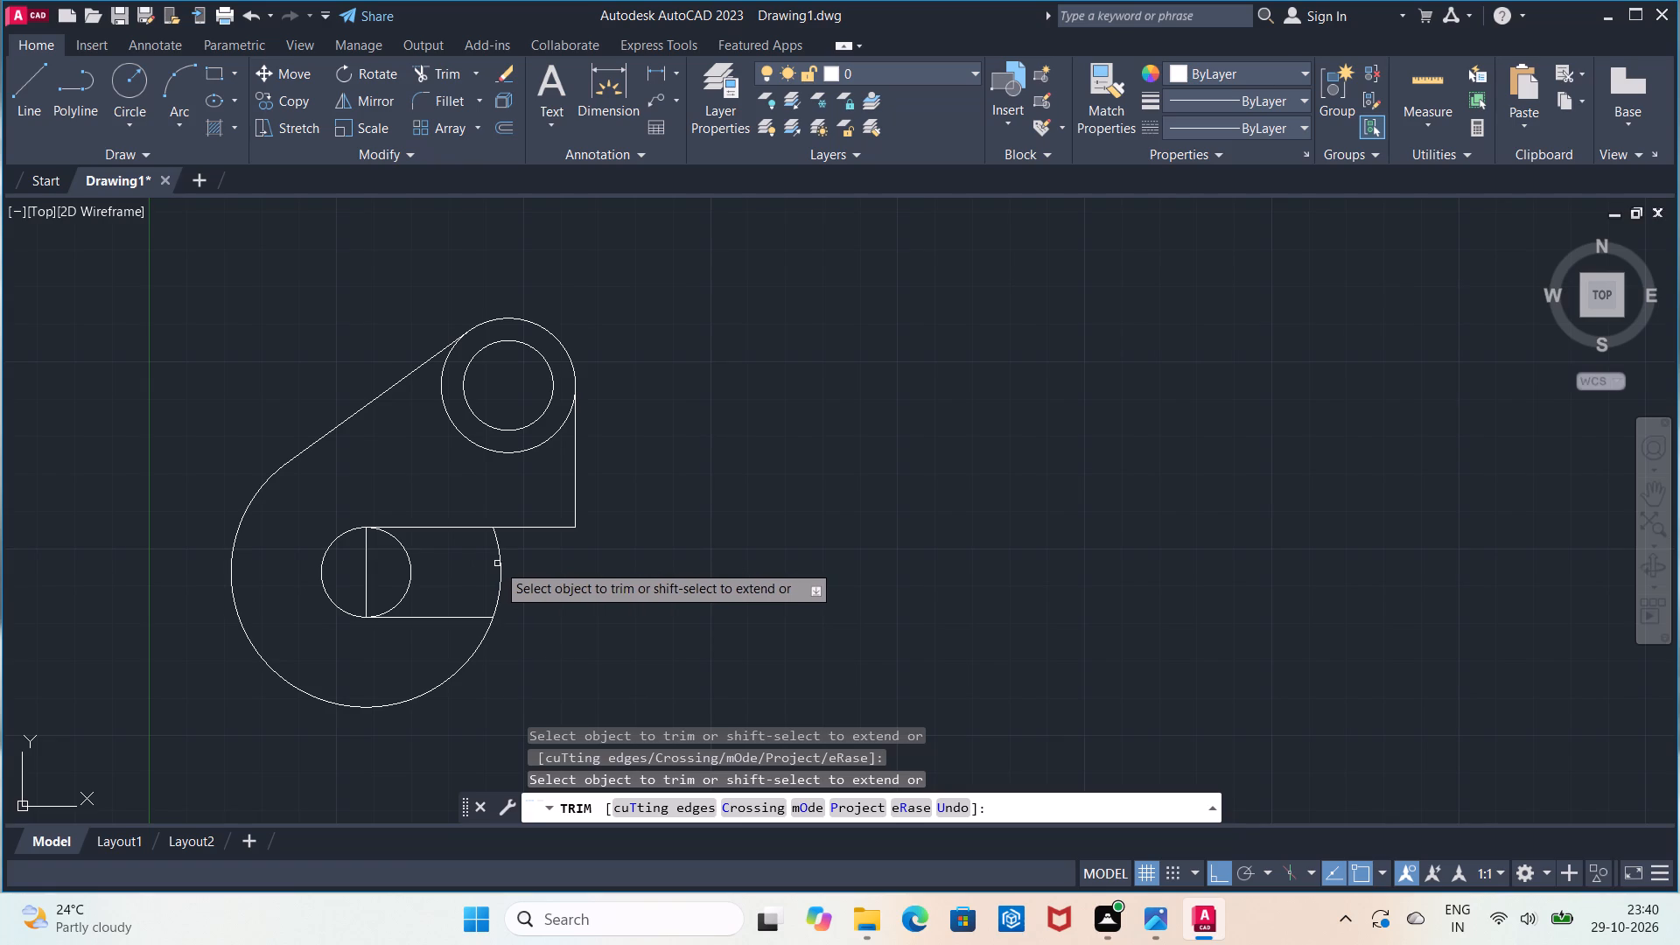
click(499, 563)
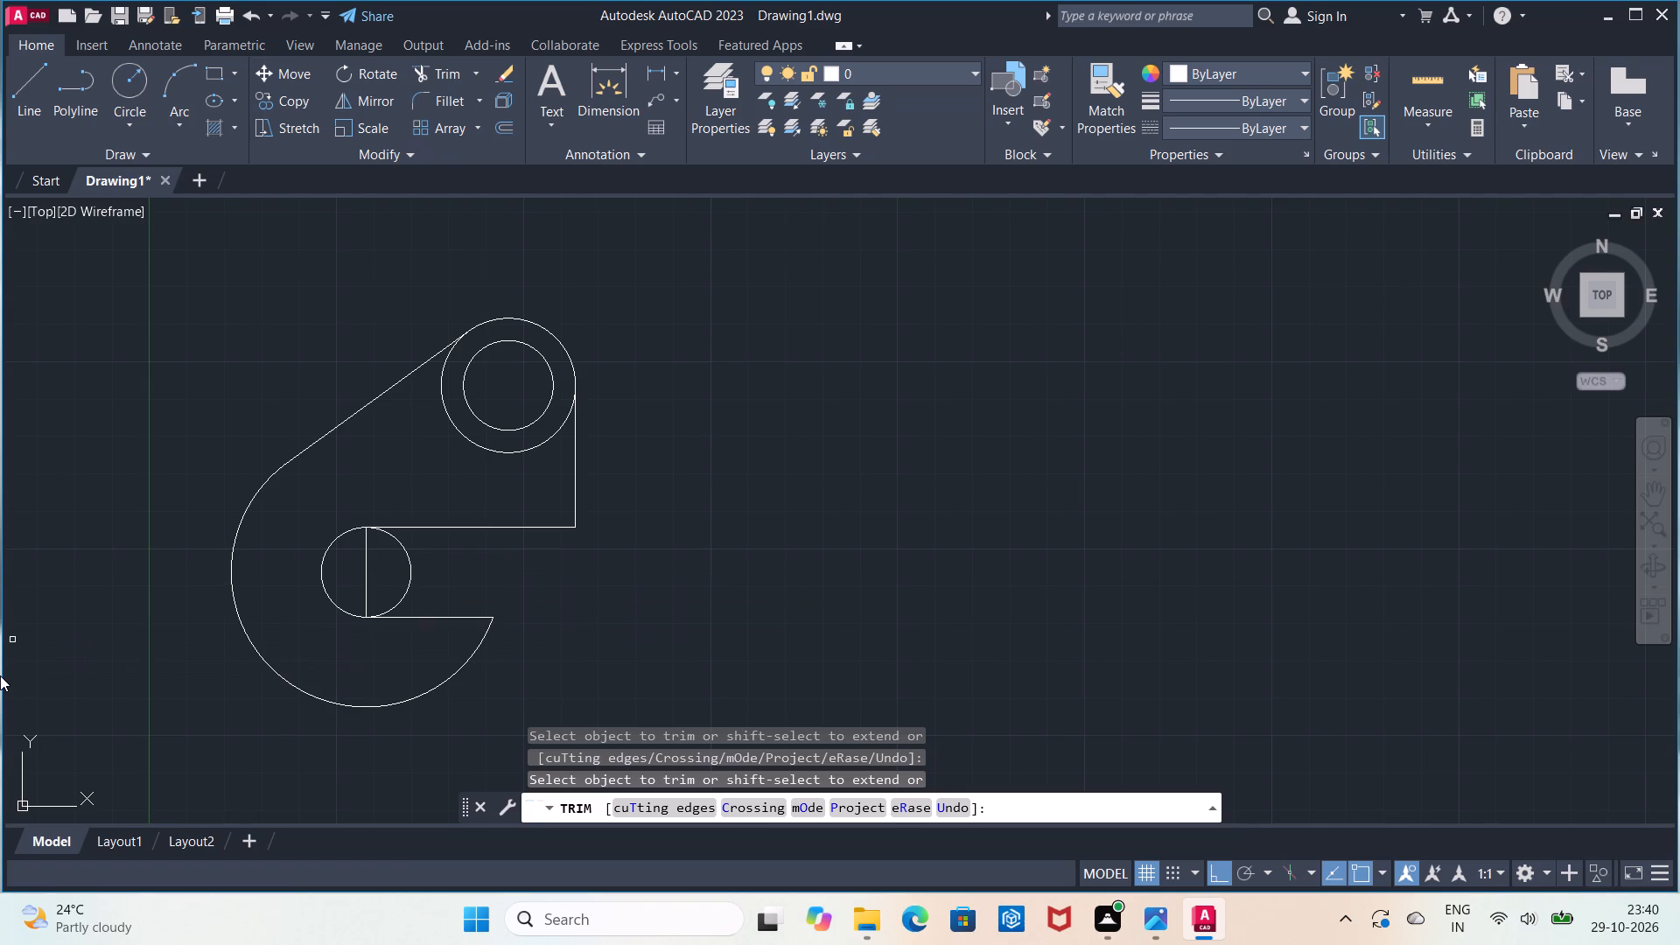
key(Escape)
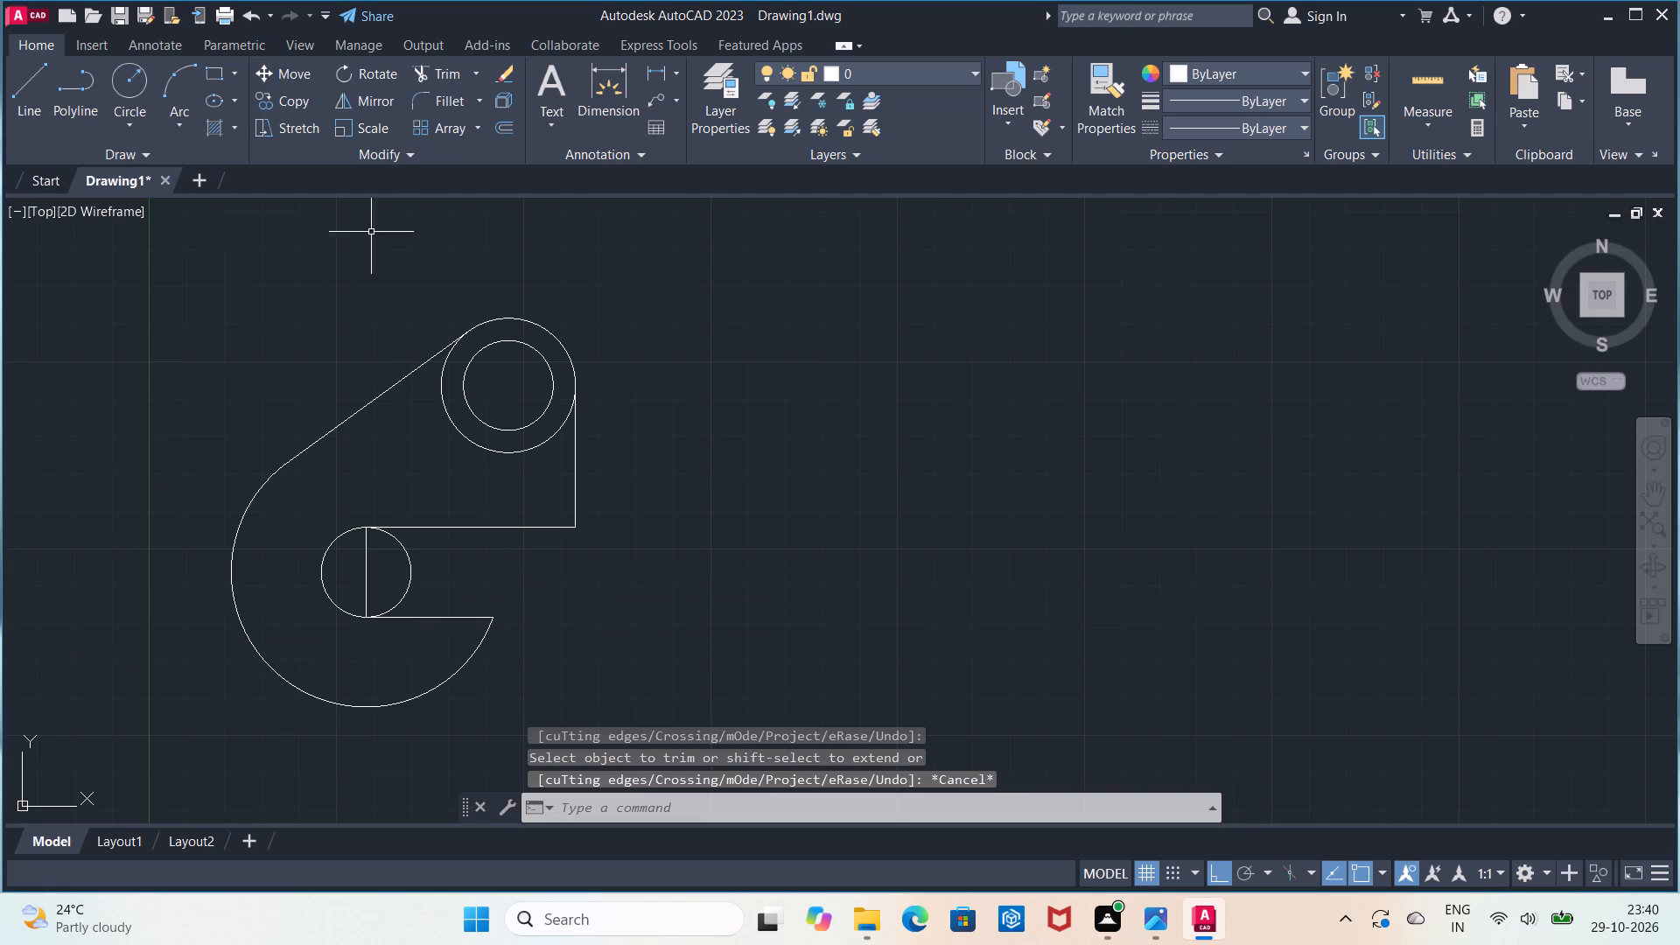
Trim away the right half of the radius 12 circle and the vertical line through it to open the slot.
click(432, 75)
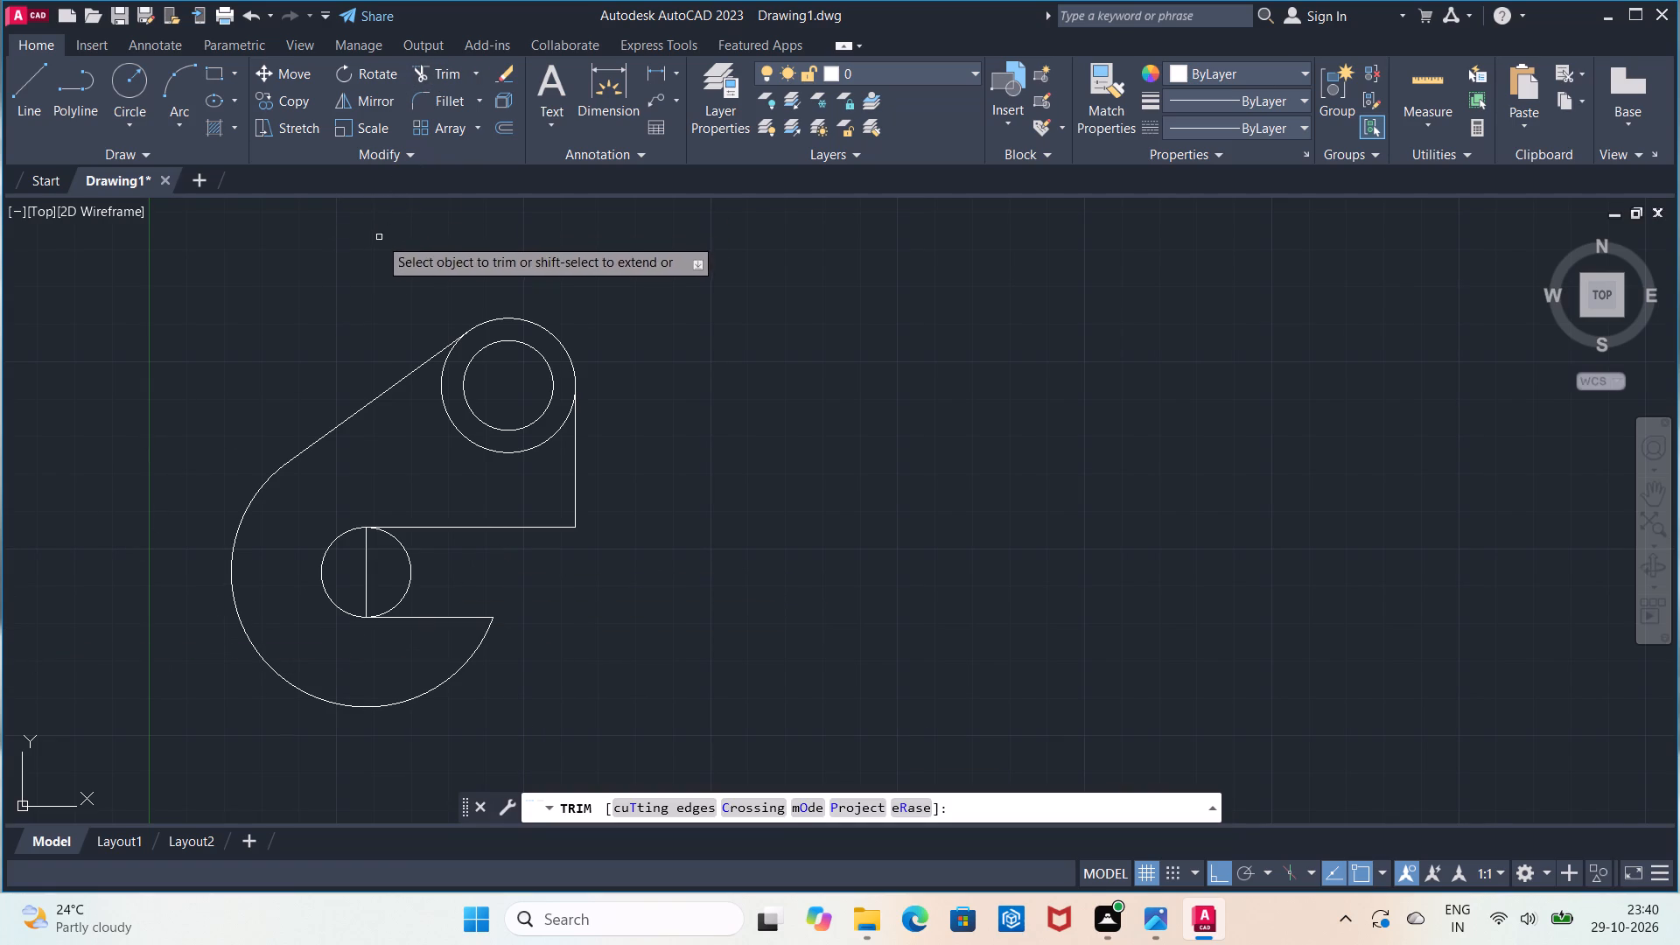
click(398, 548)
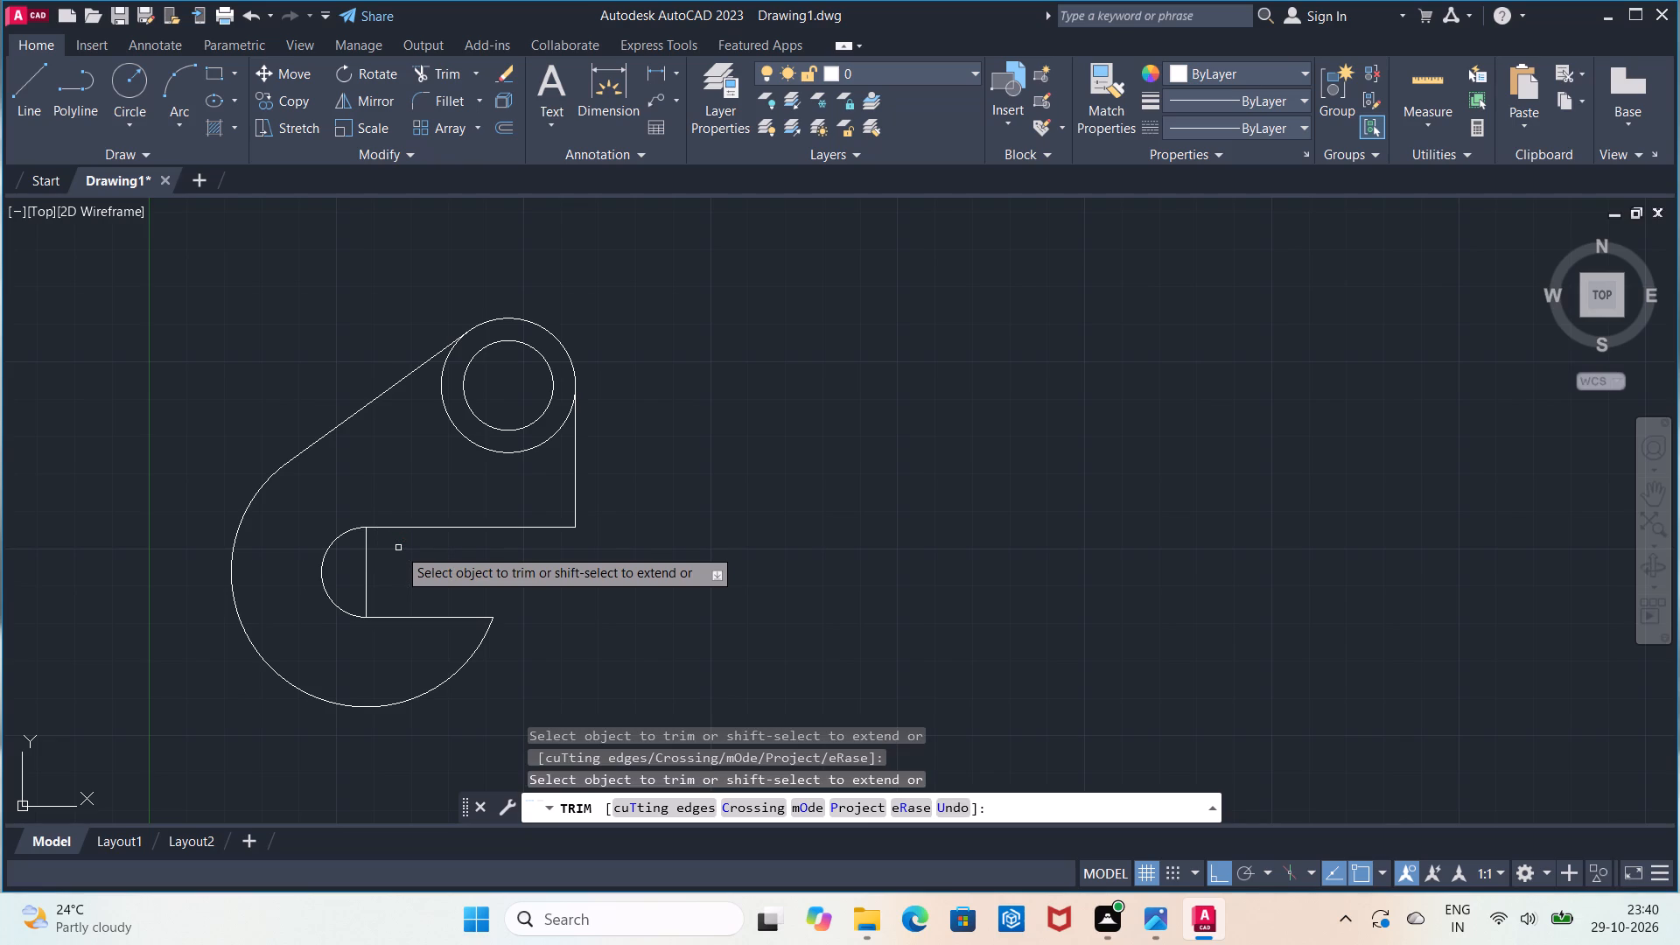
click(370, 579)
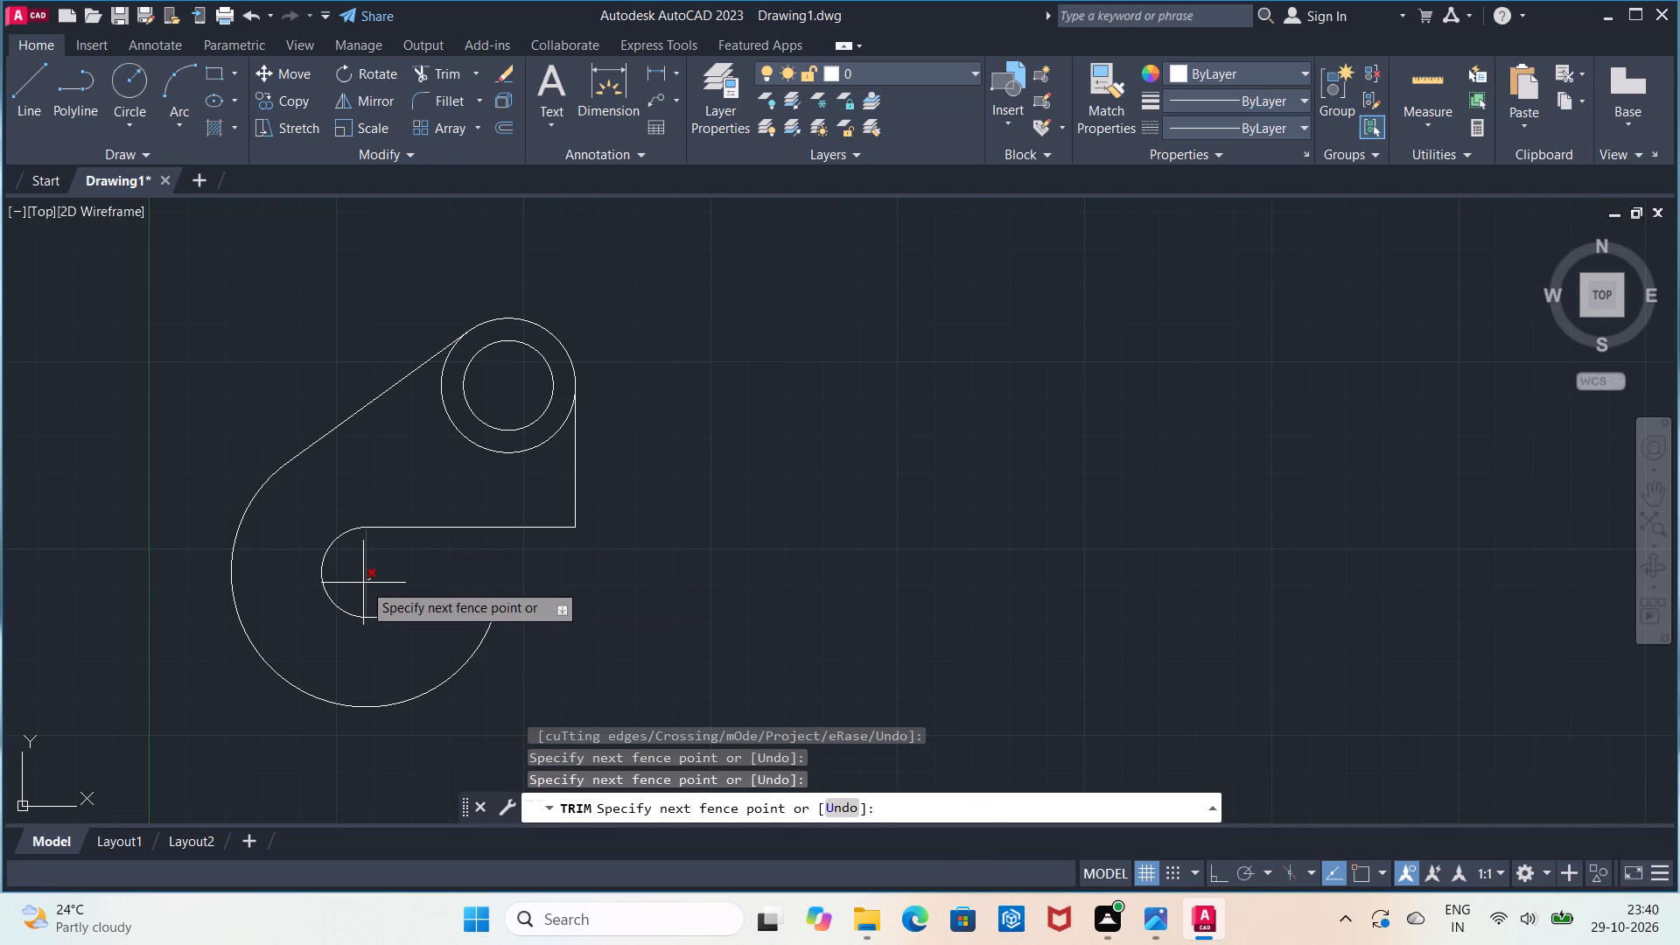
click(362, 584)
key(Escape)
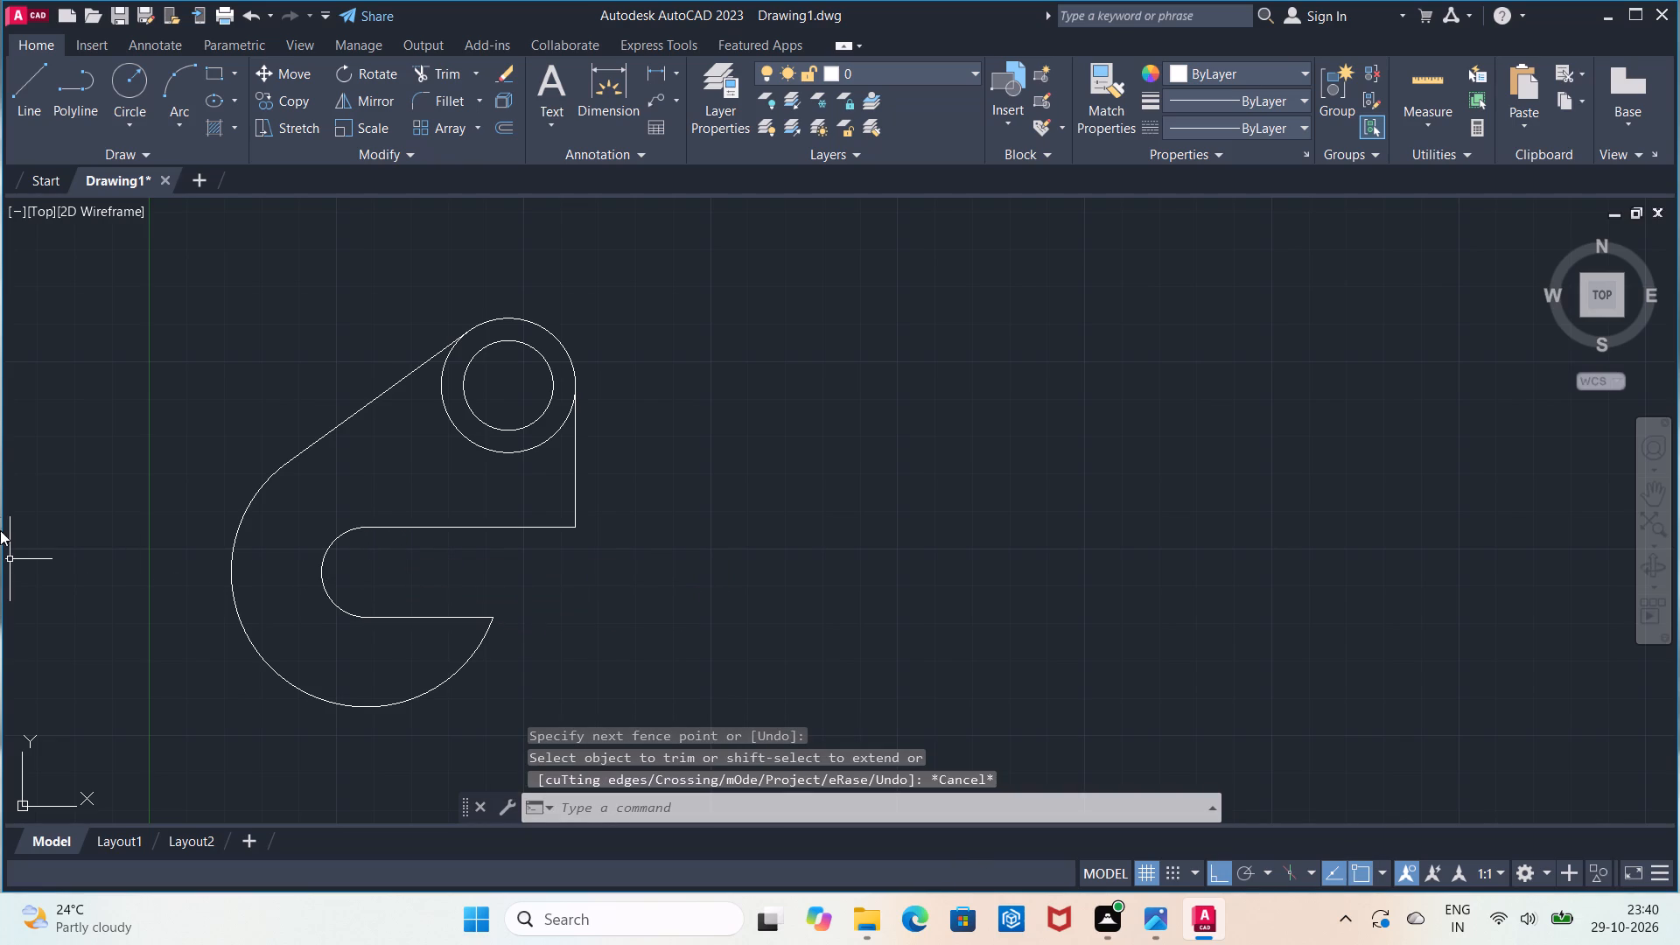
Fillet the corner between the slot's lower horizontal line and the radius 36 arc with radius 6.
click(434, 101)
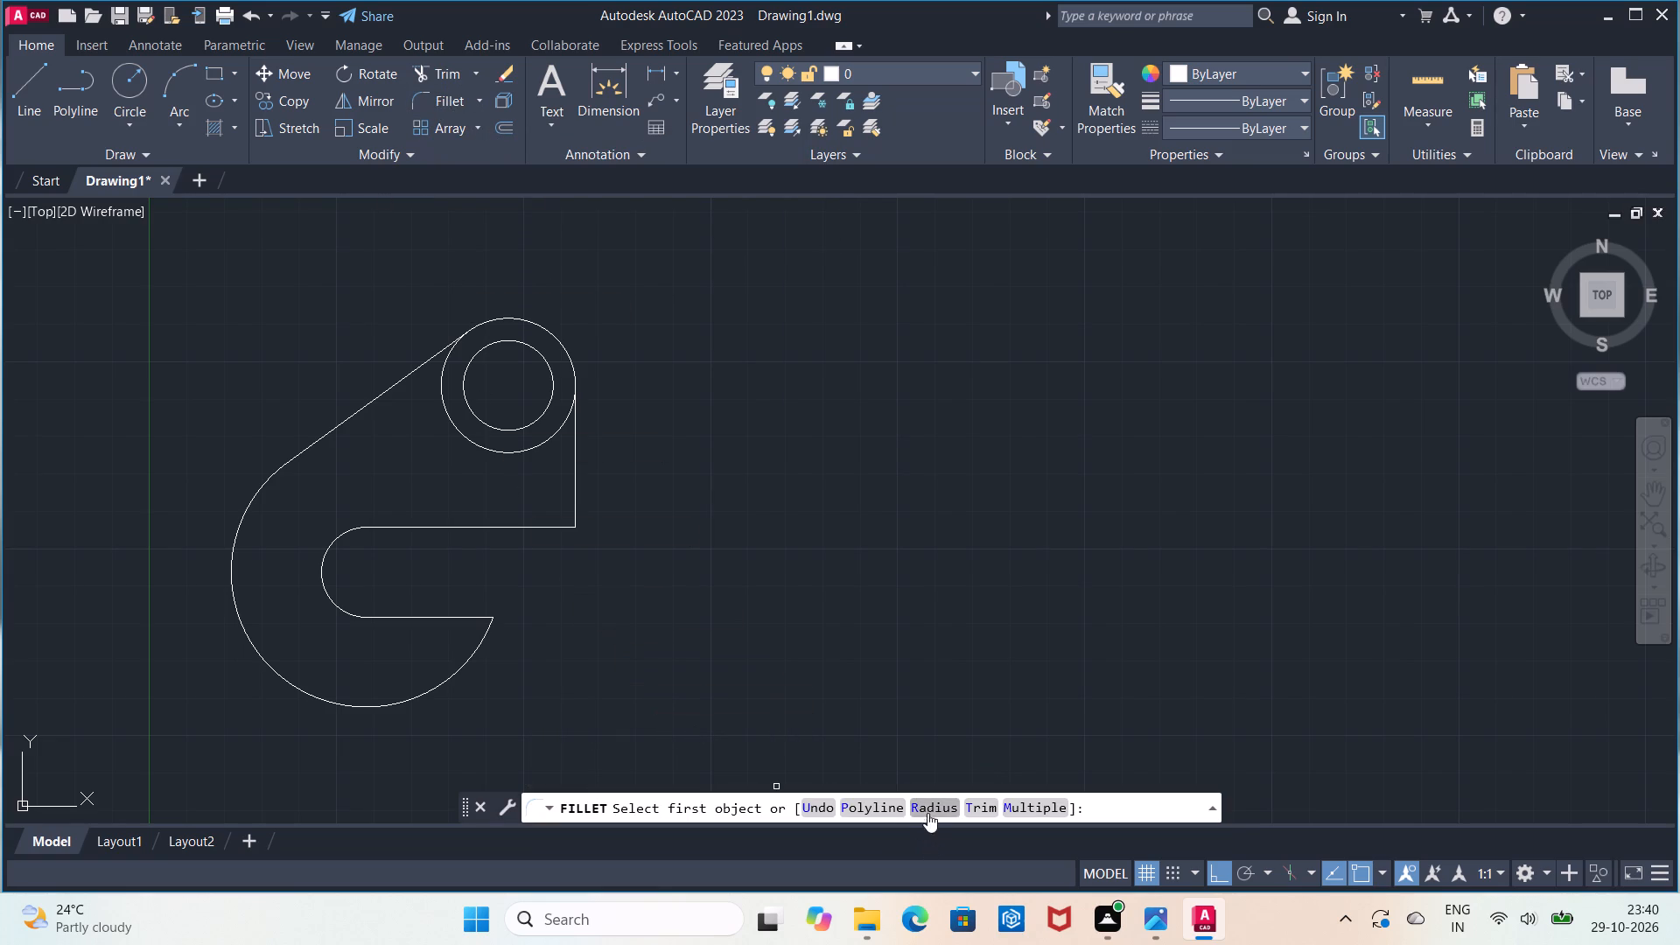
click(927, 810)
click(927, 810)
key(6)
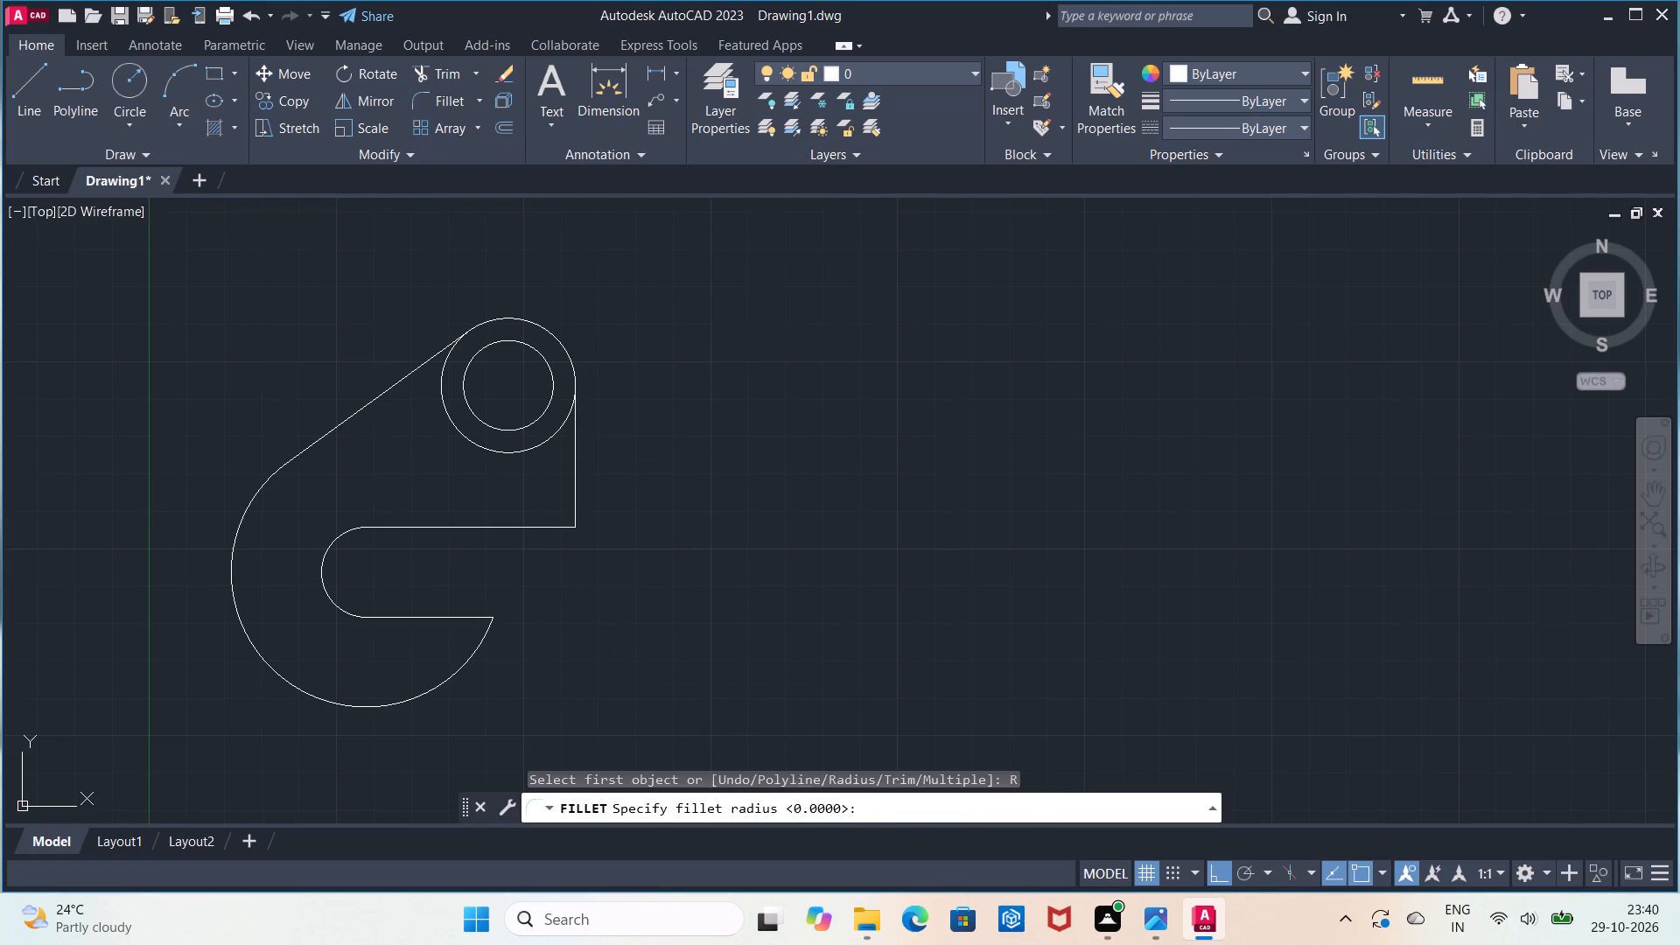
key(Return)
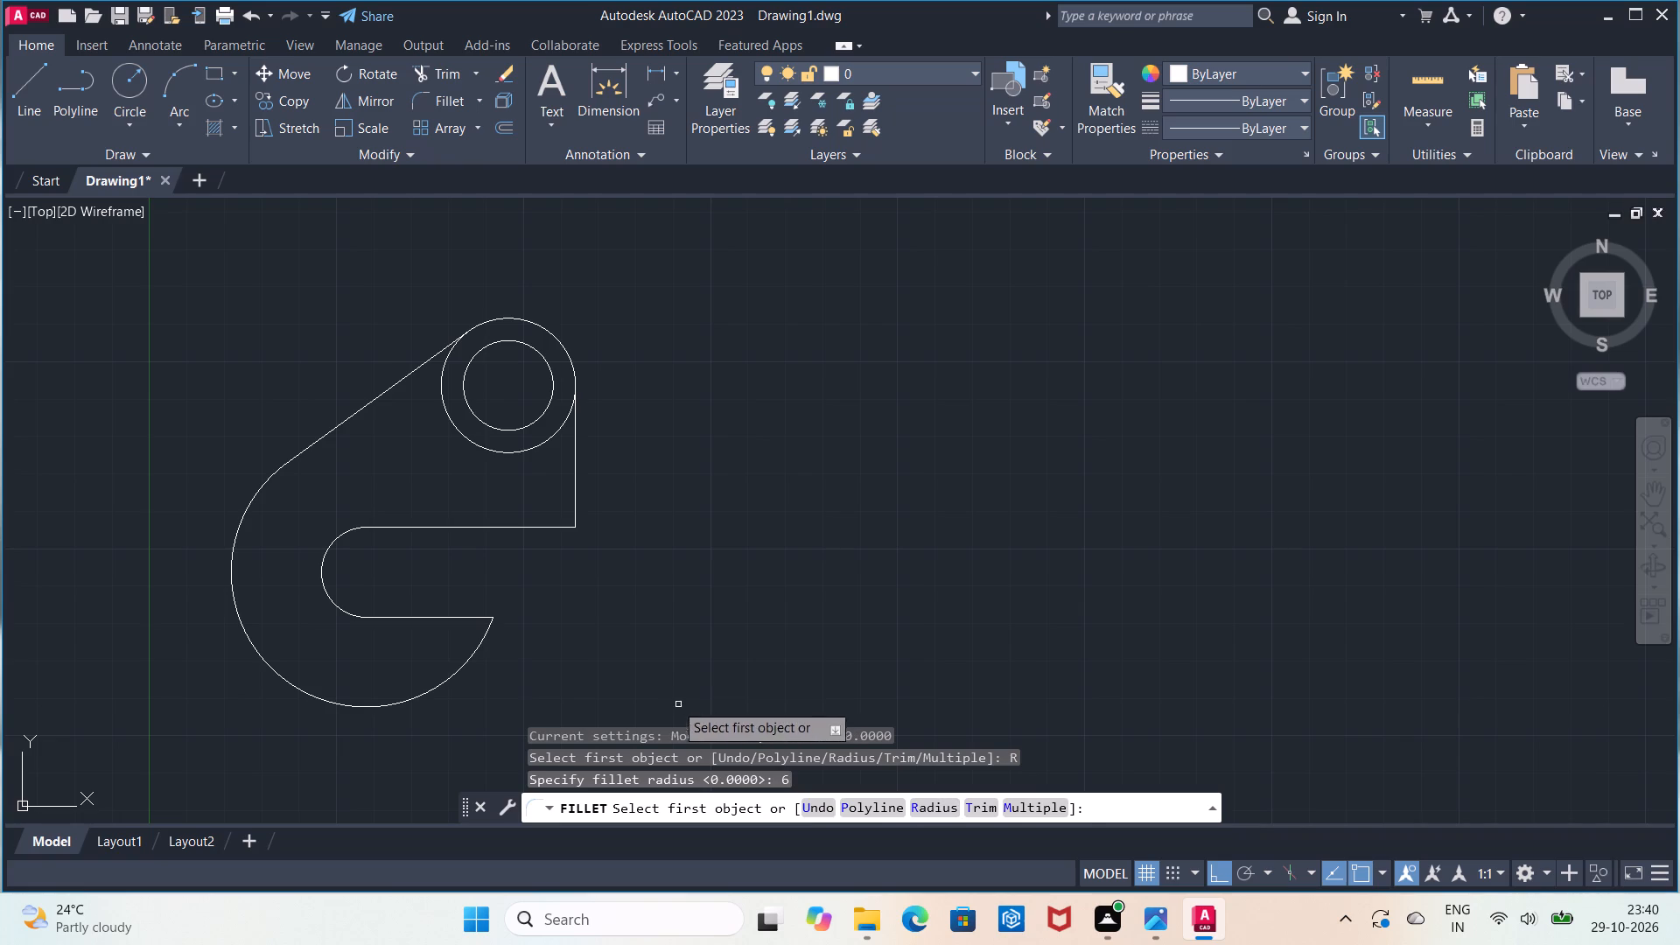
click(459, 618)
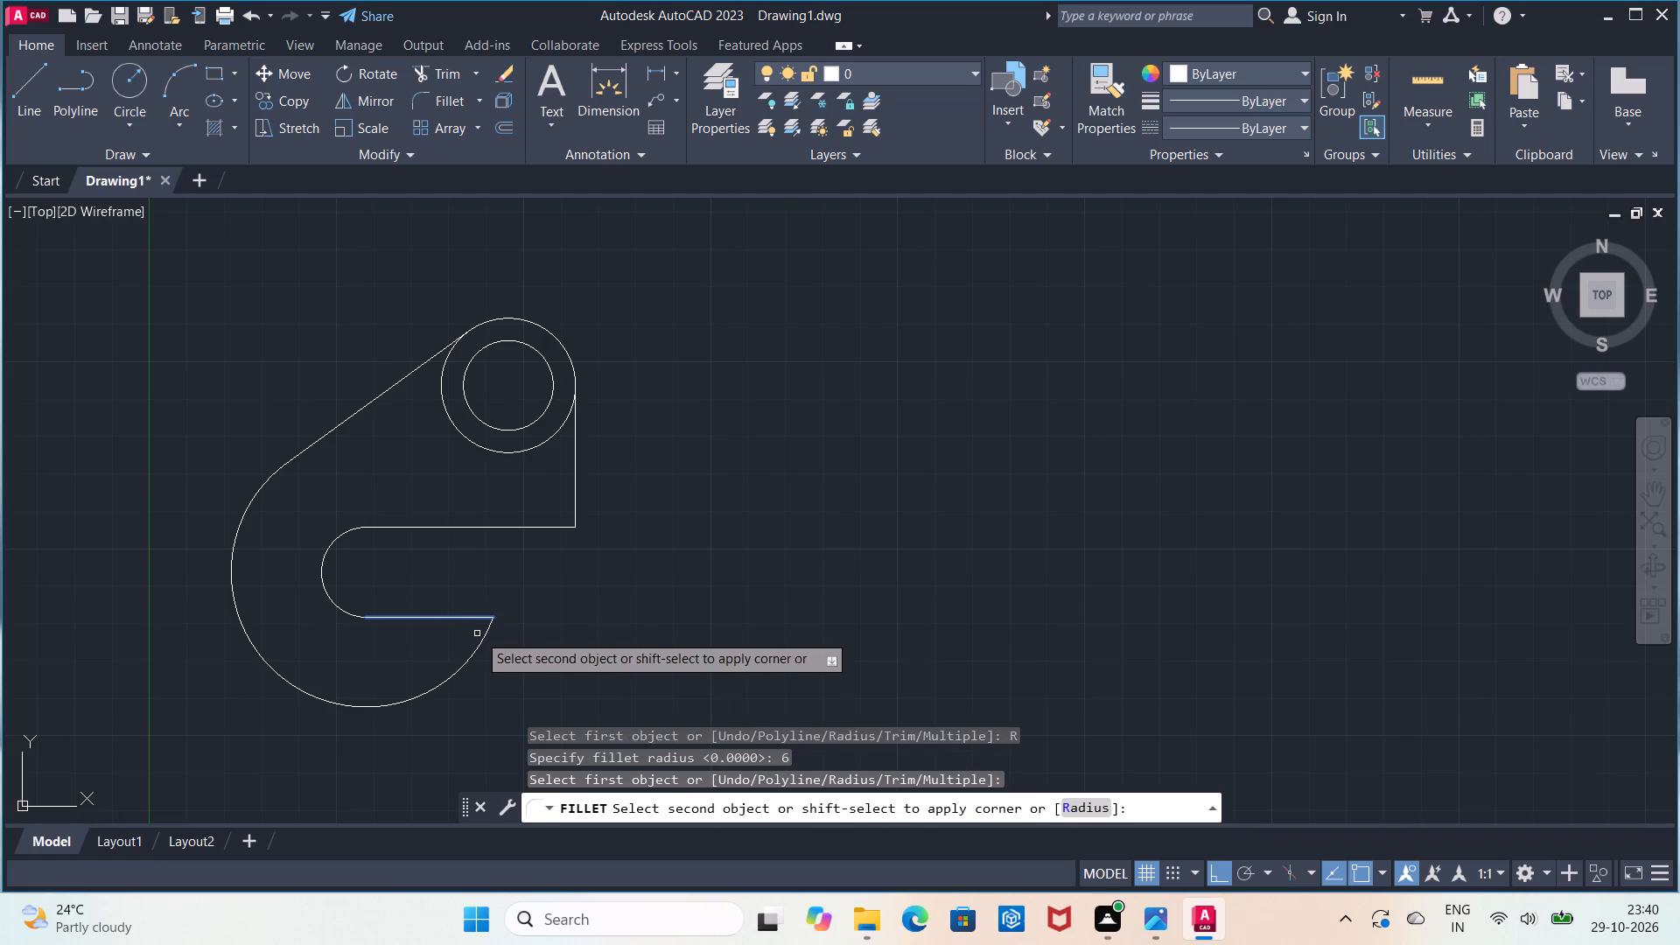
click(481, 636)
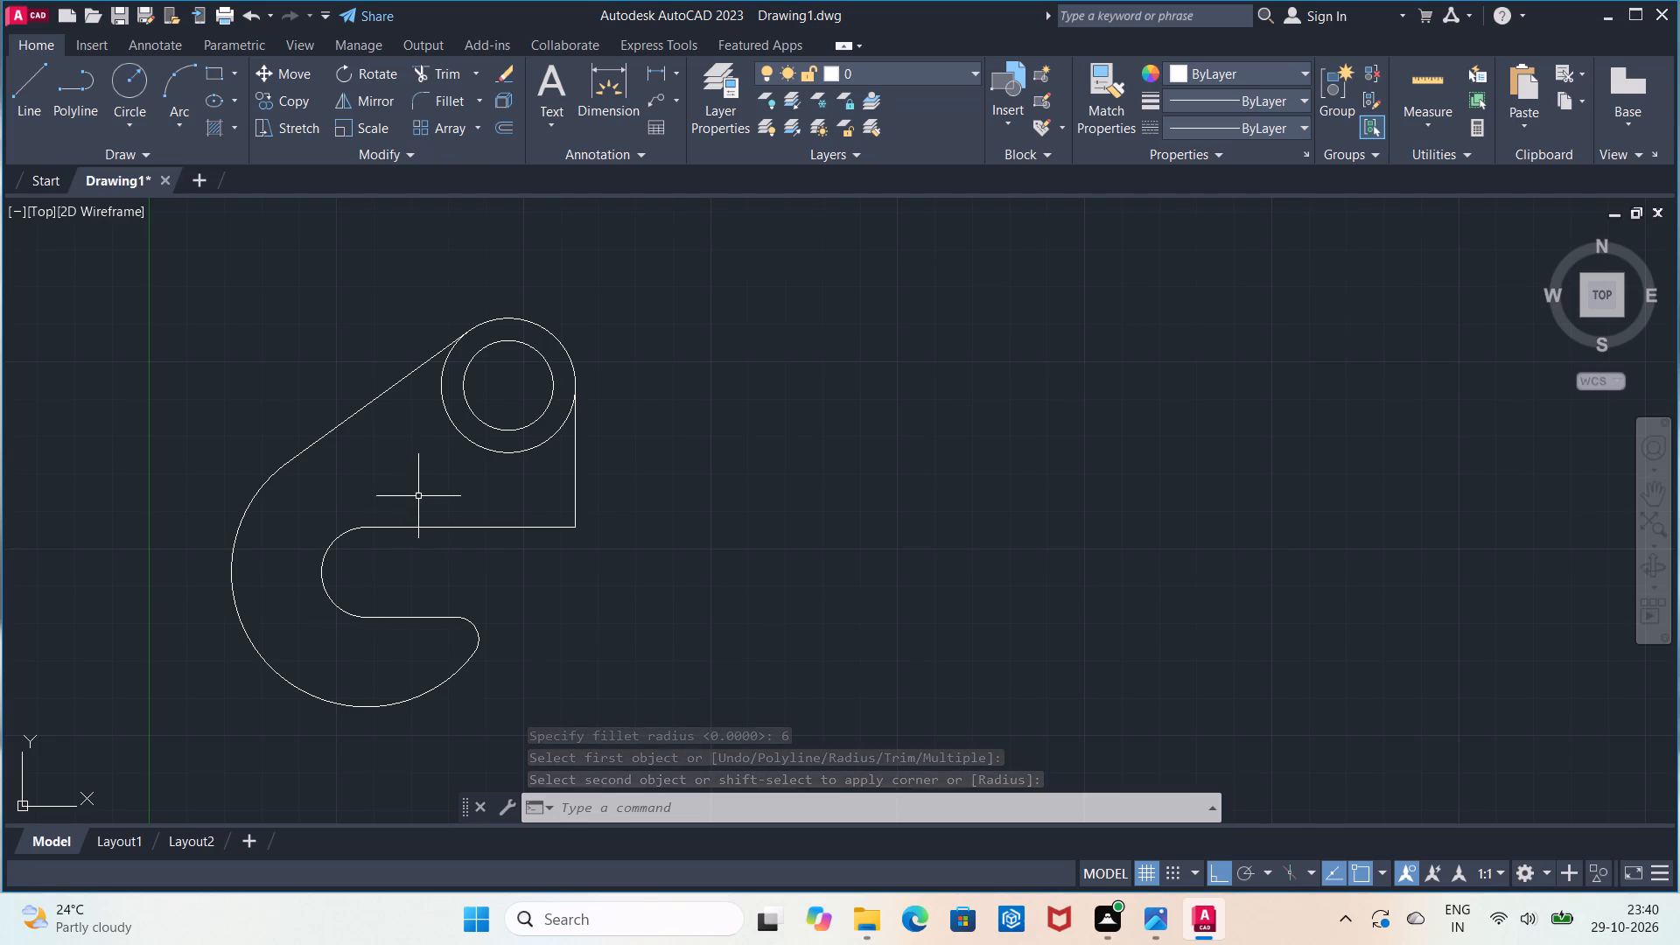
Trim away the inner portion of the outer circle around the hole, between the slanted tangent line and the vertical line.
click(438, 80)
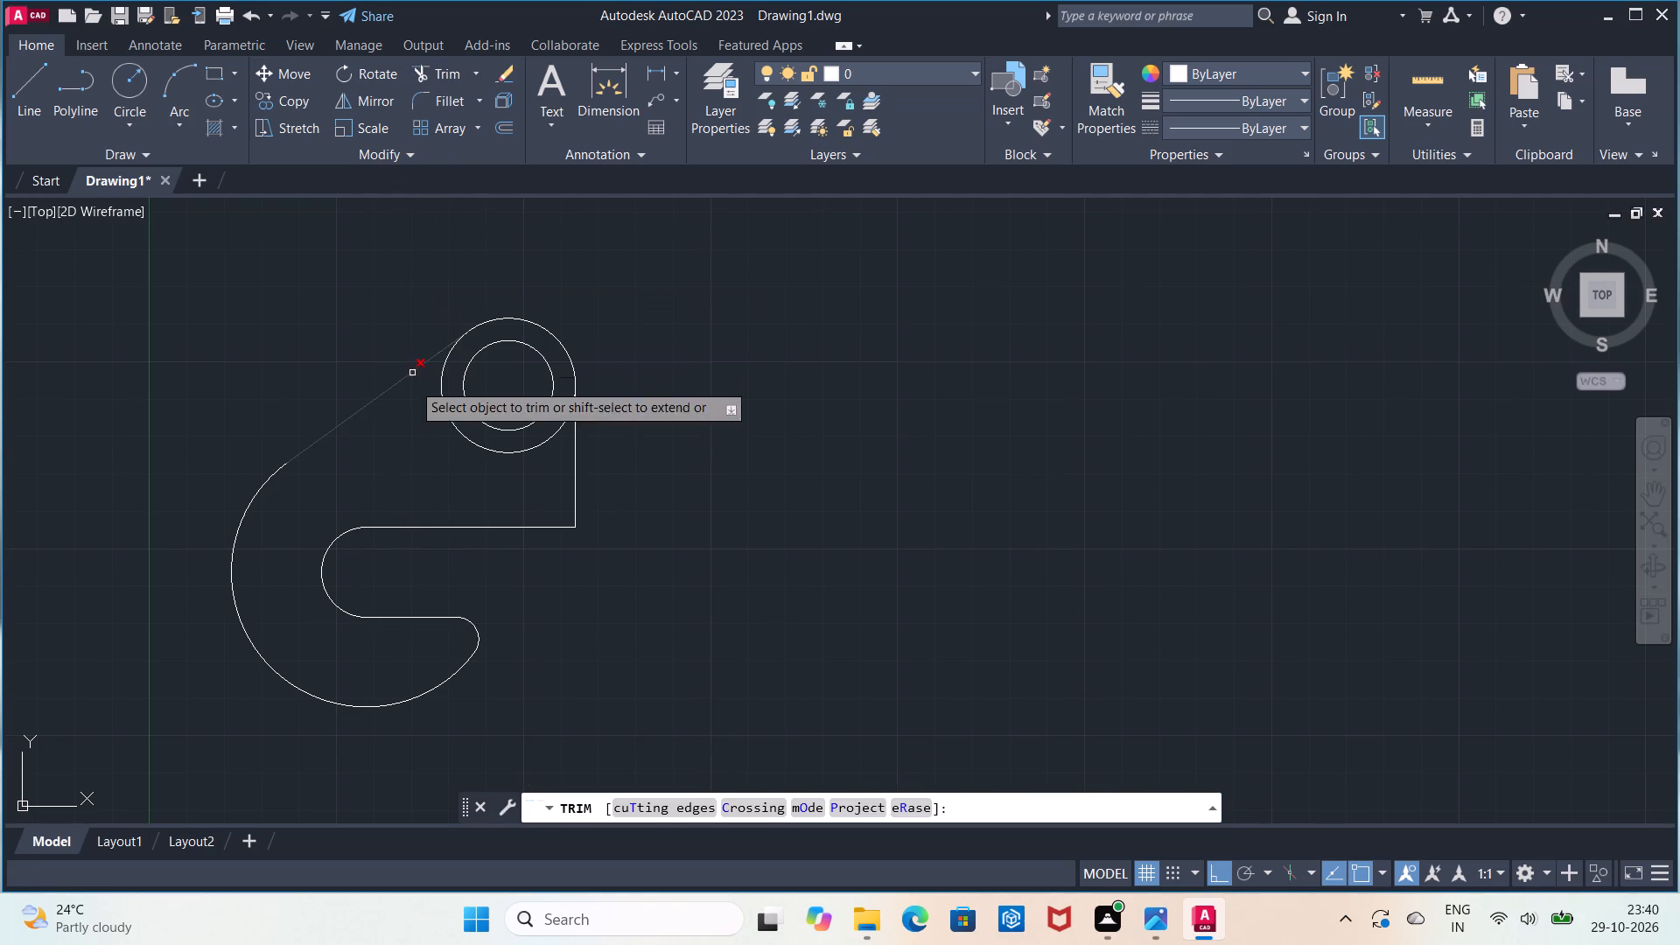
click(456, 435)
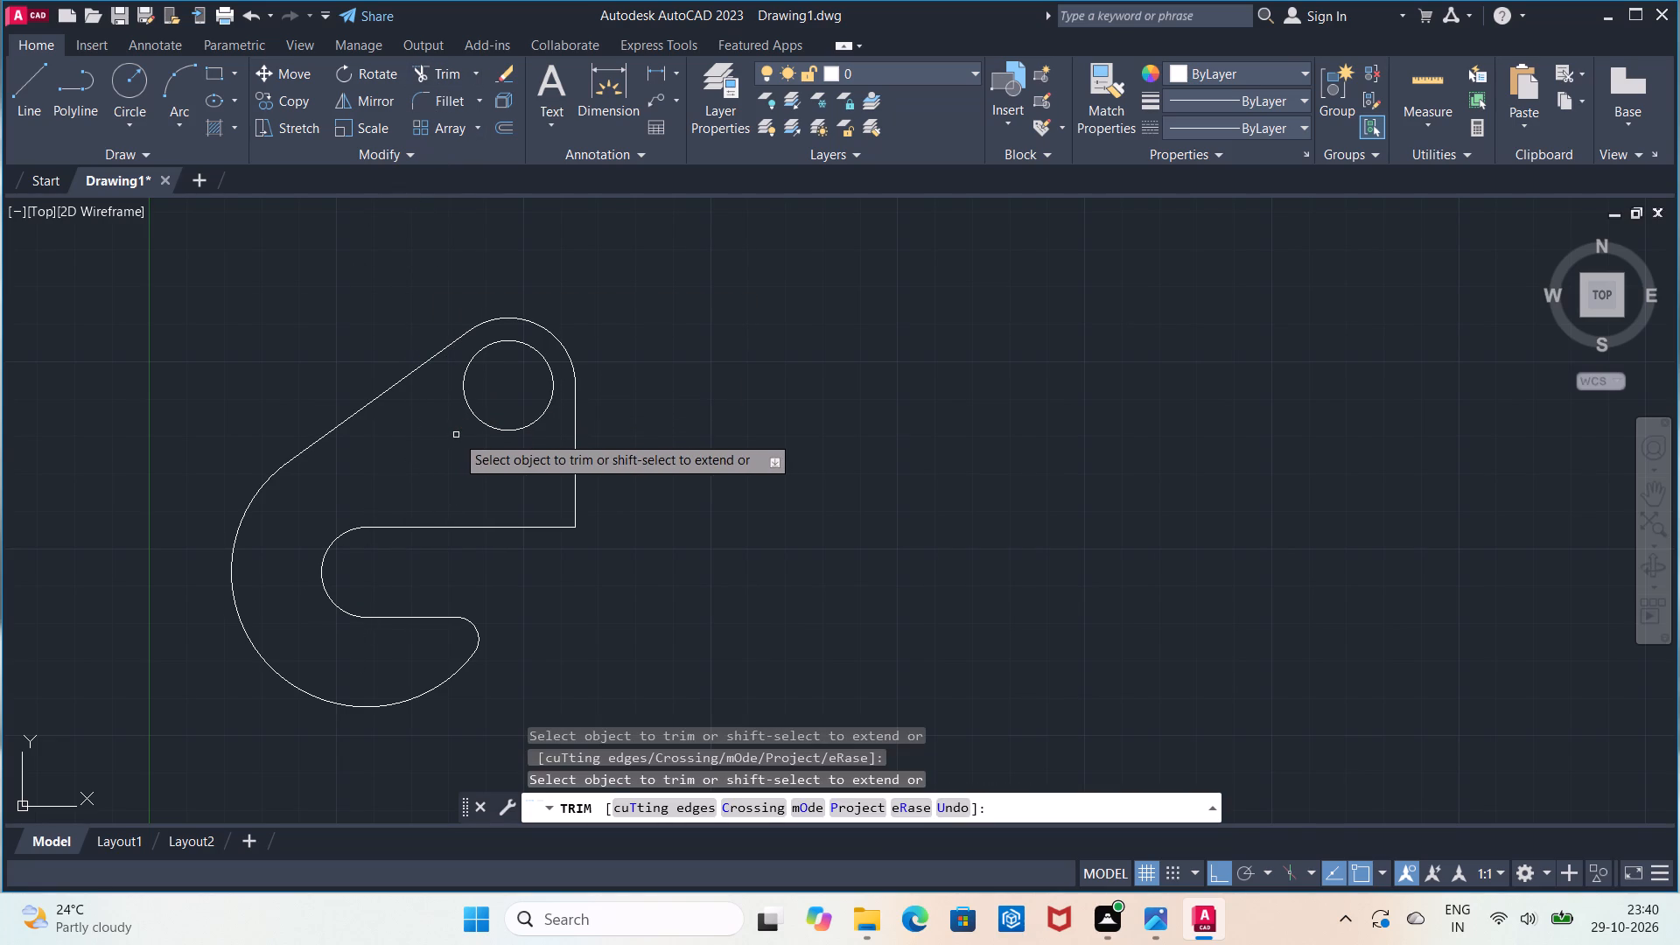
scroll(456, 435, down, 1)
key(Escape)
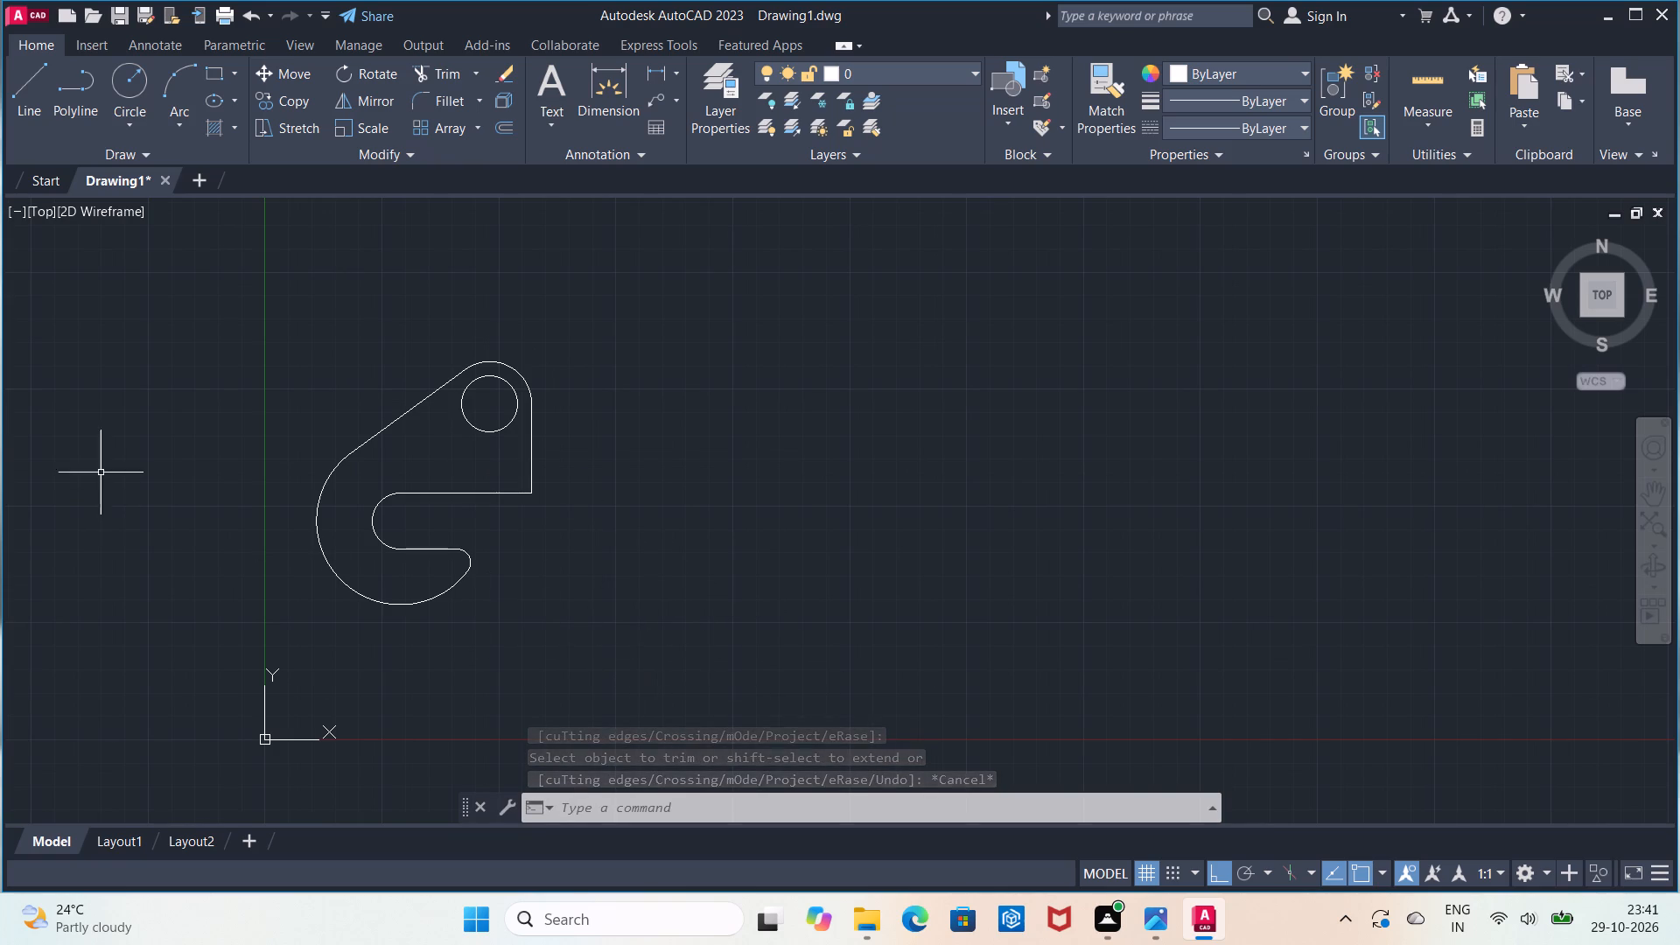
Move the entire hook profile horizontally to the right, away from the Y axis.
click(286, 301)
click(587, 654)
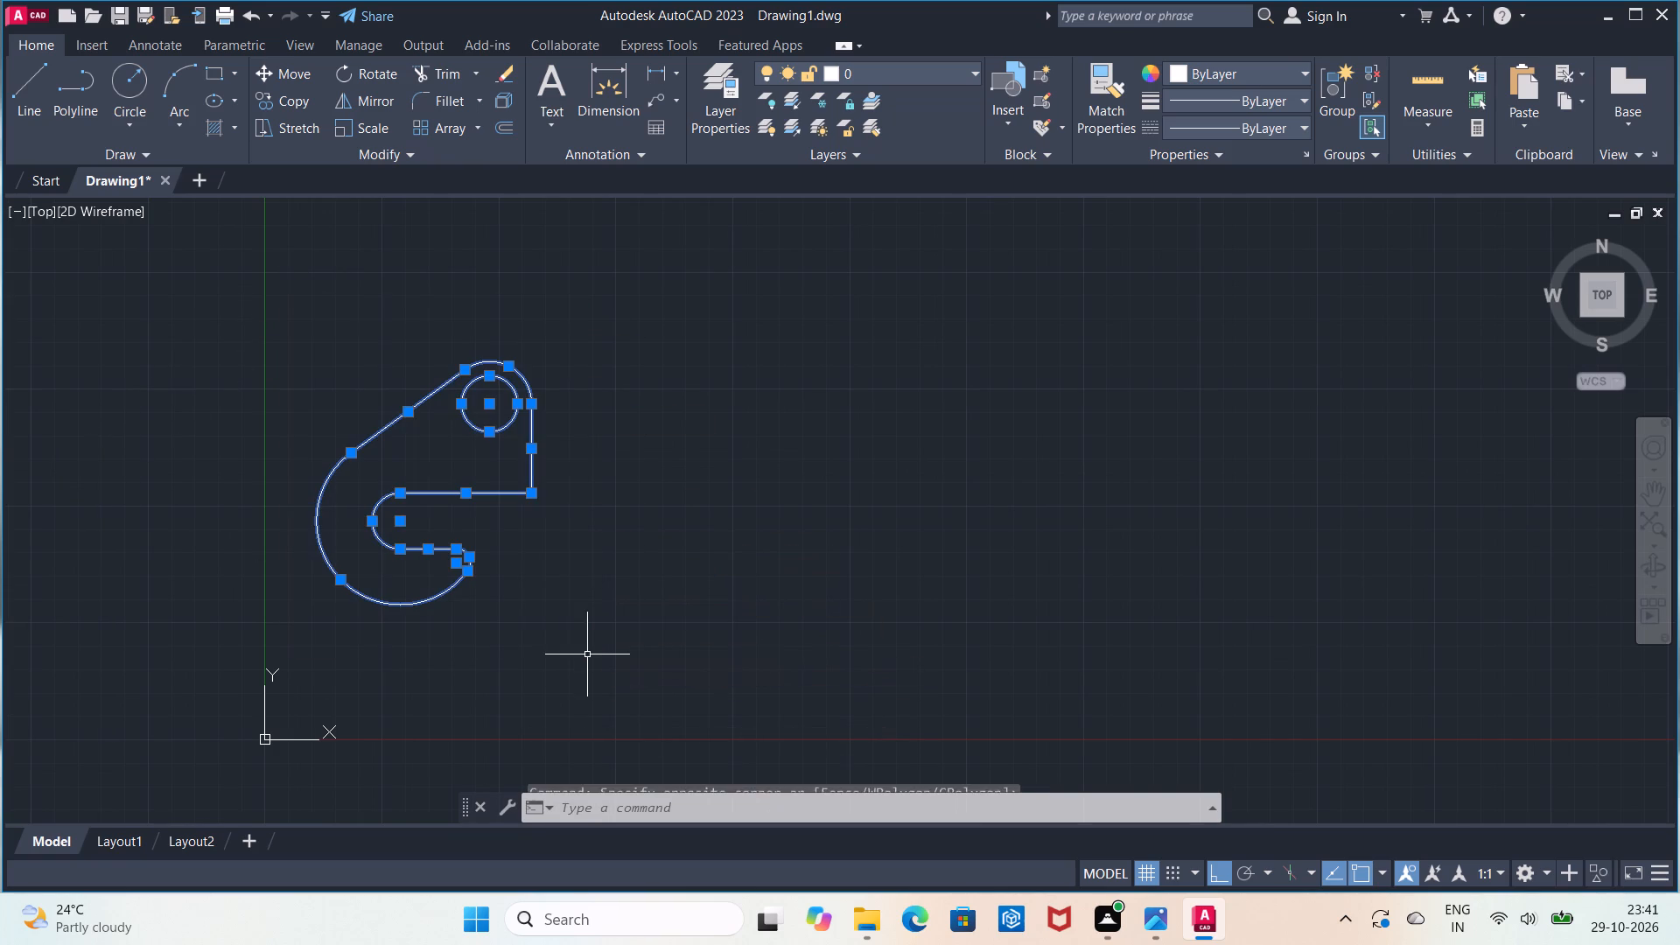
click(289, 67)
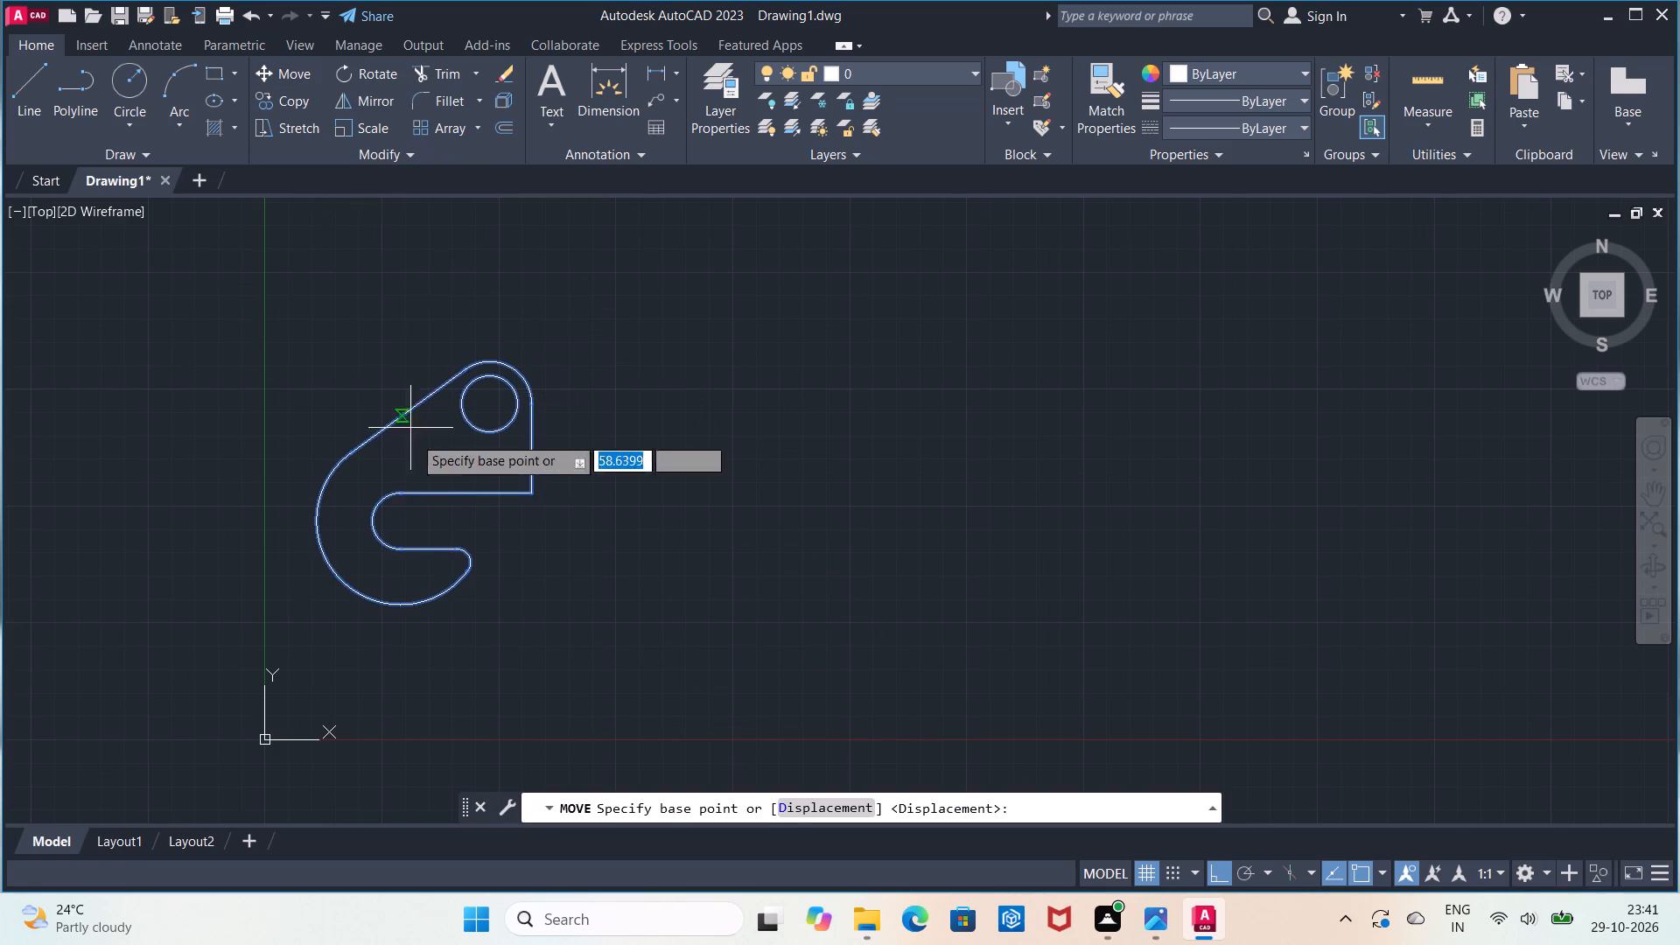
click(450, 519)
click(766, 468)
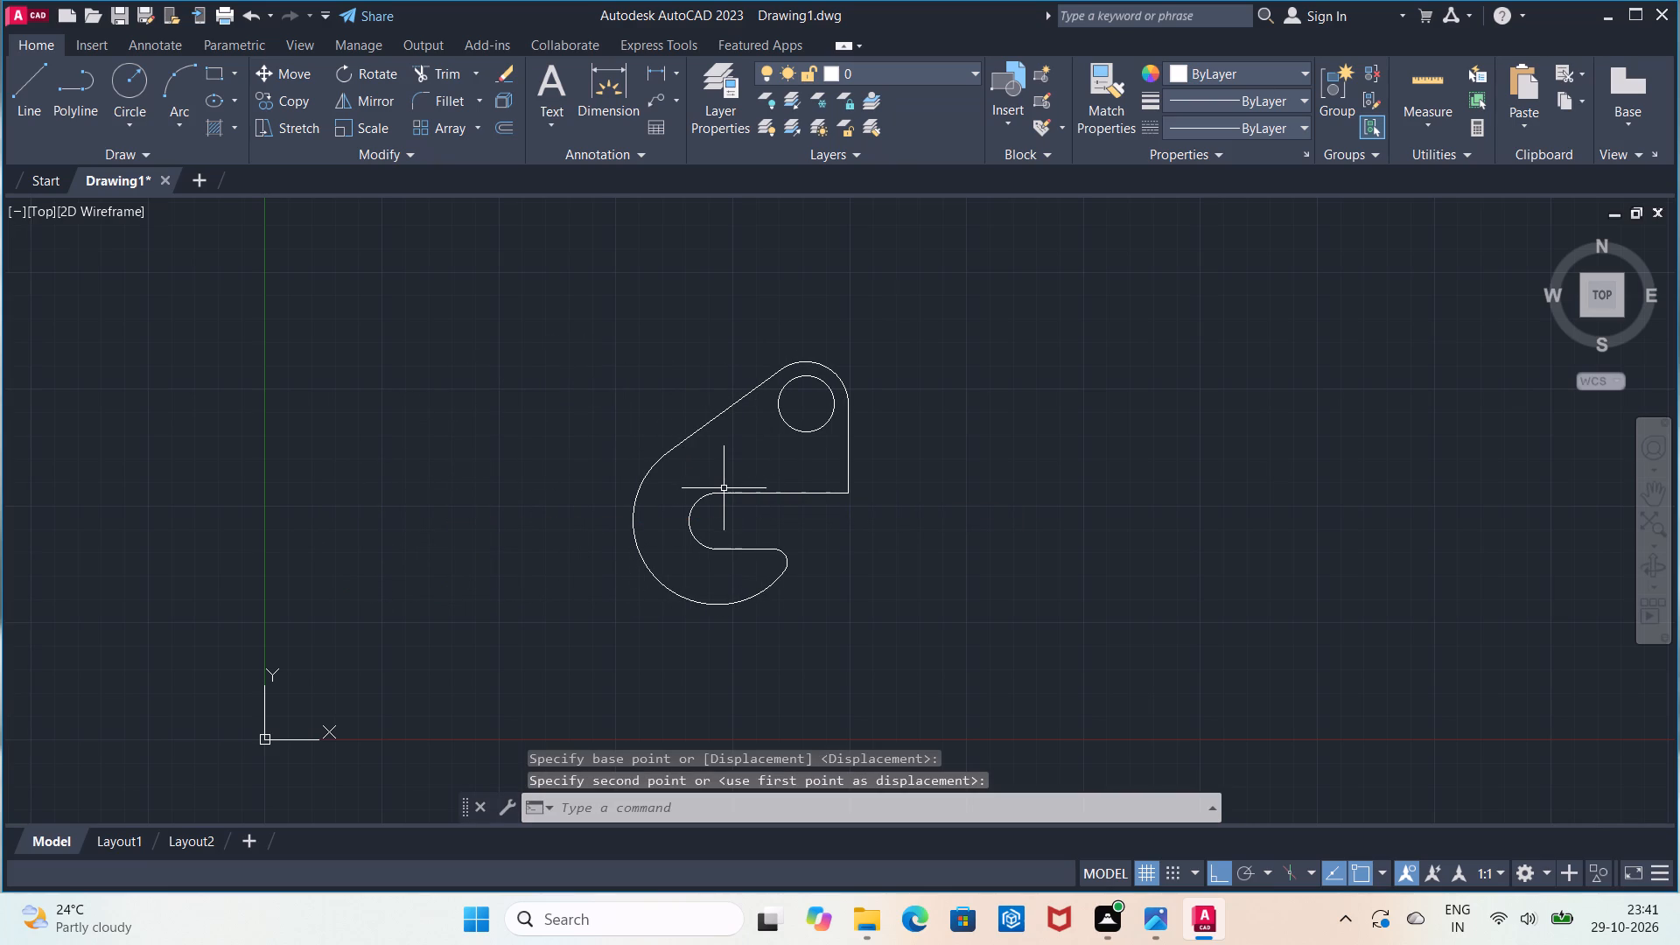
Join the lines and arcs of the whole hook profile.
click(550, 243)
click(890, 637)
text(joi)
click(980, 684)
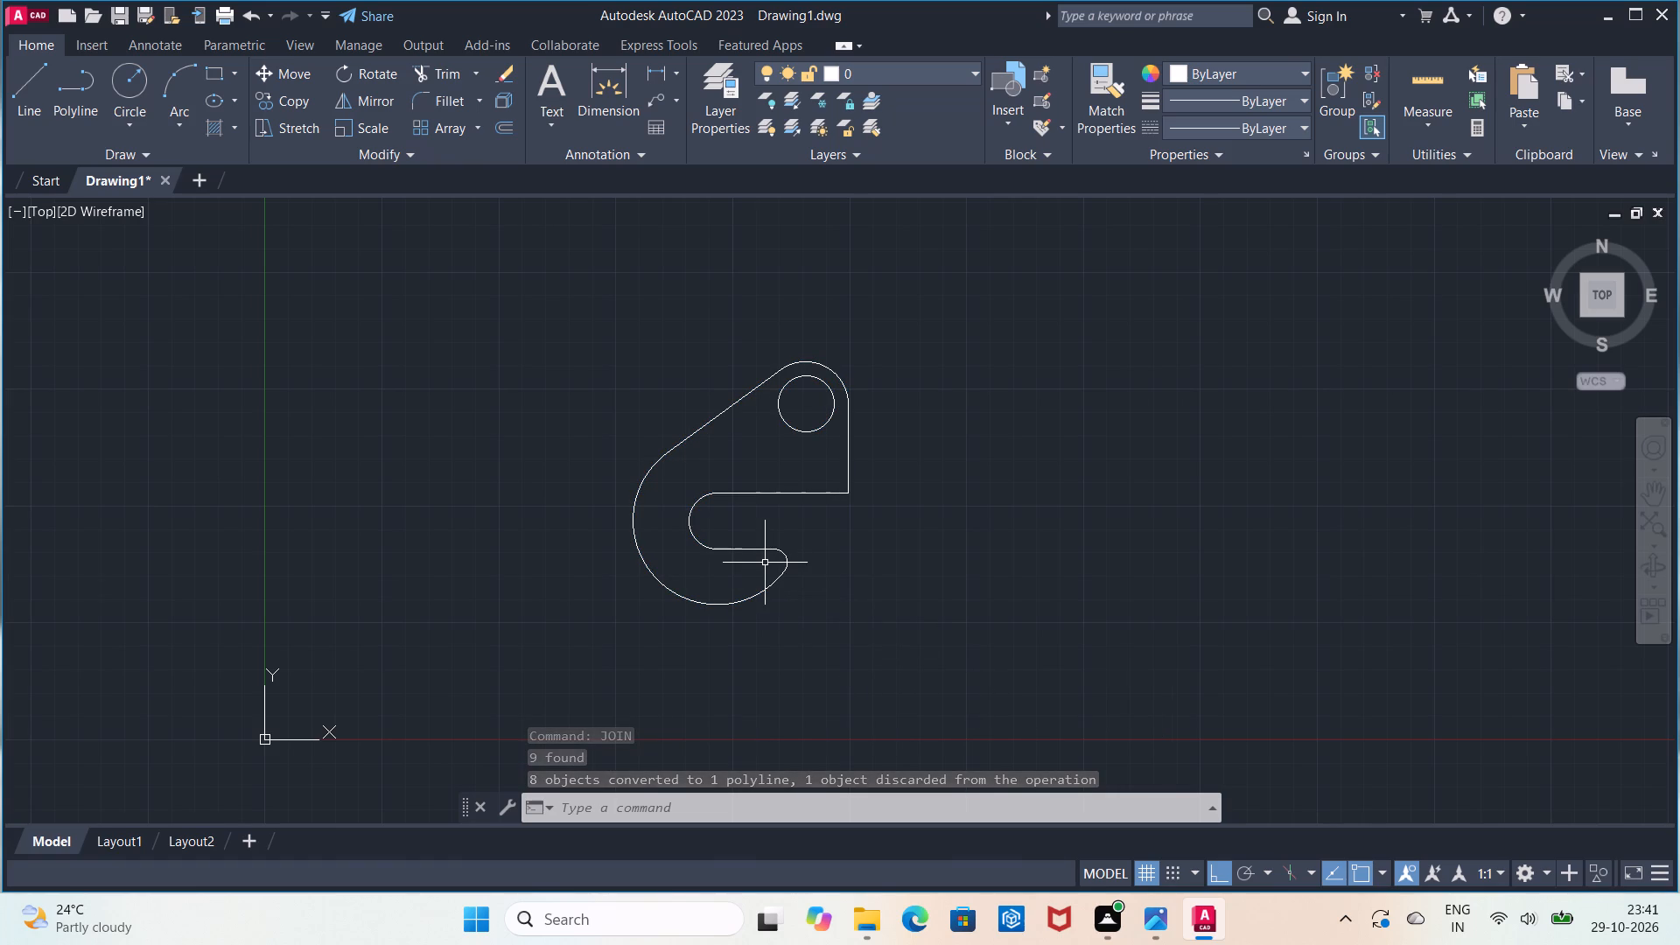
Add a vertical linear dimension for the slot's width between its two horizontal lines, placed left of the profile.
click(660, 75)
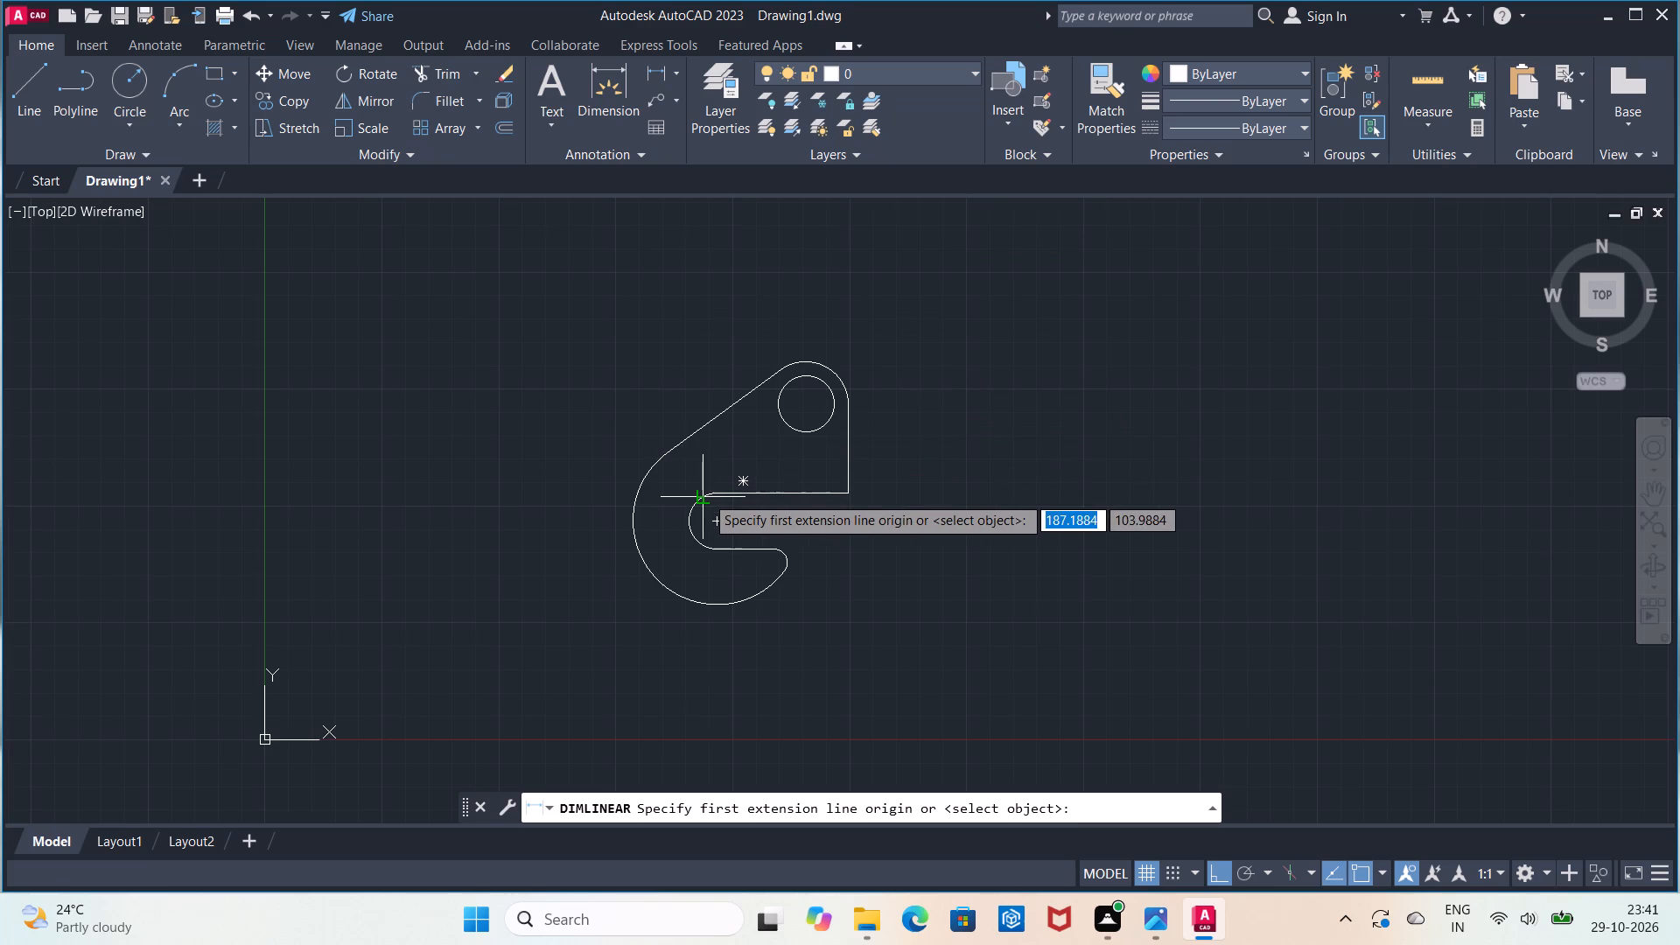
click(717, 496)
click(721, 543)
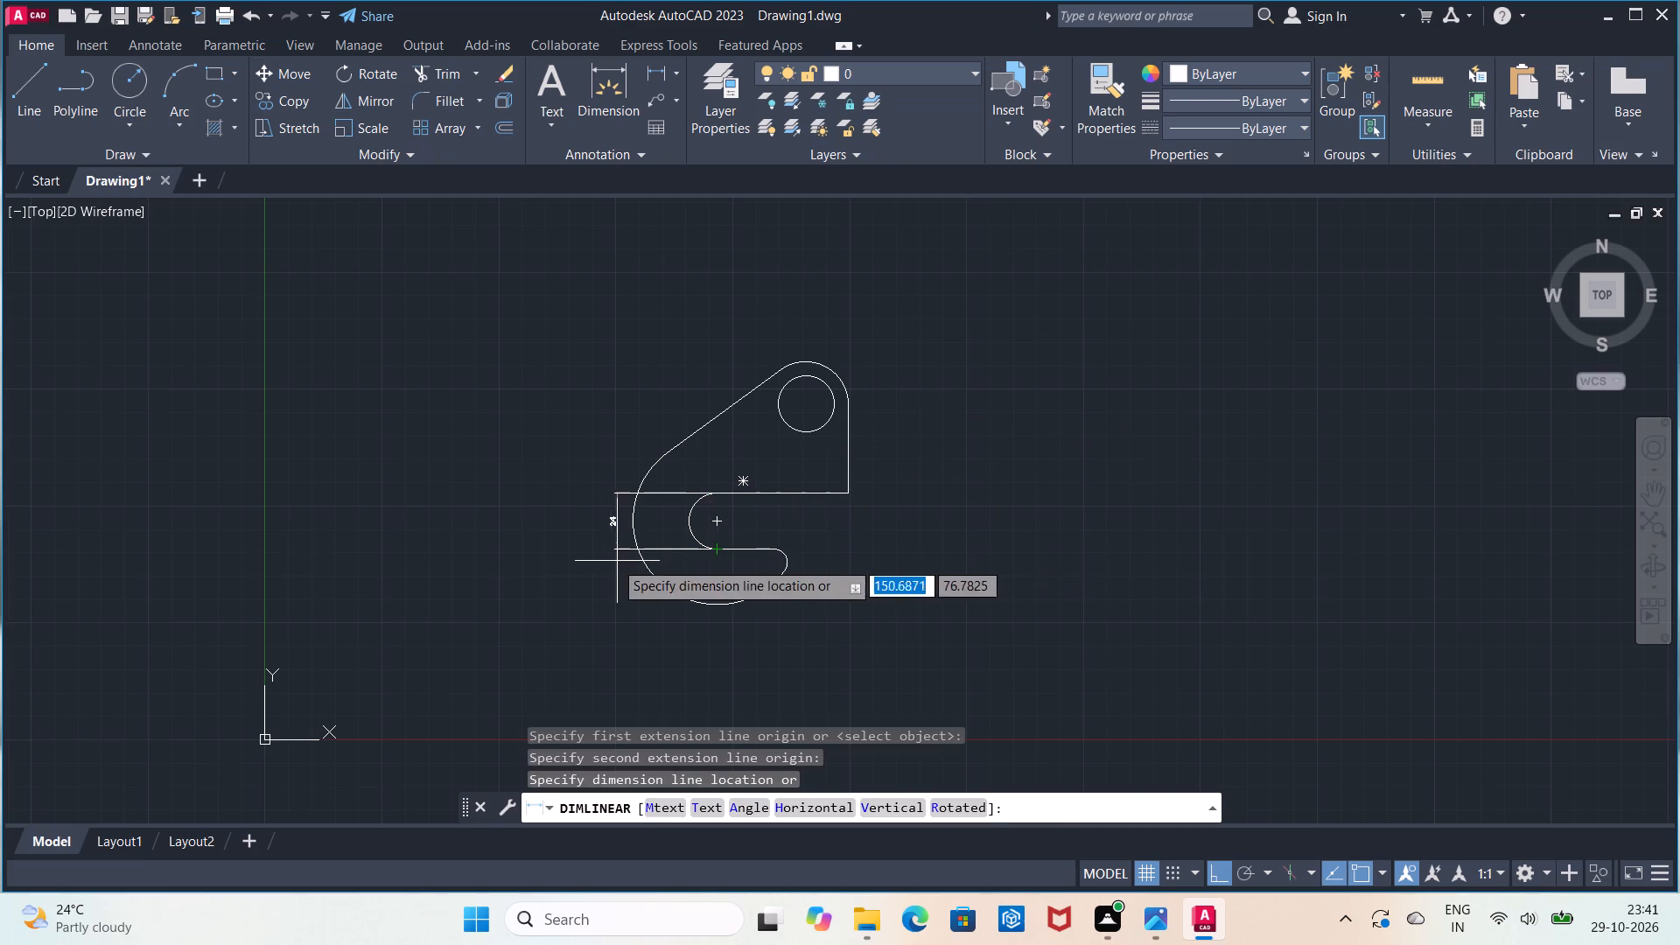
click(593, 561)
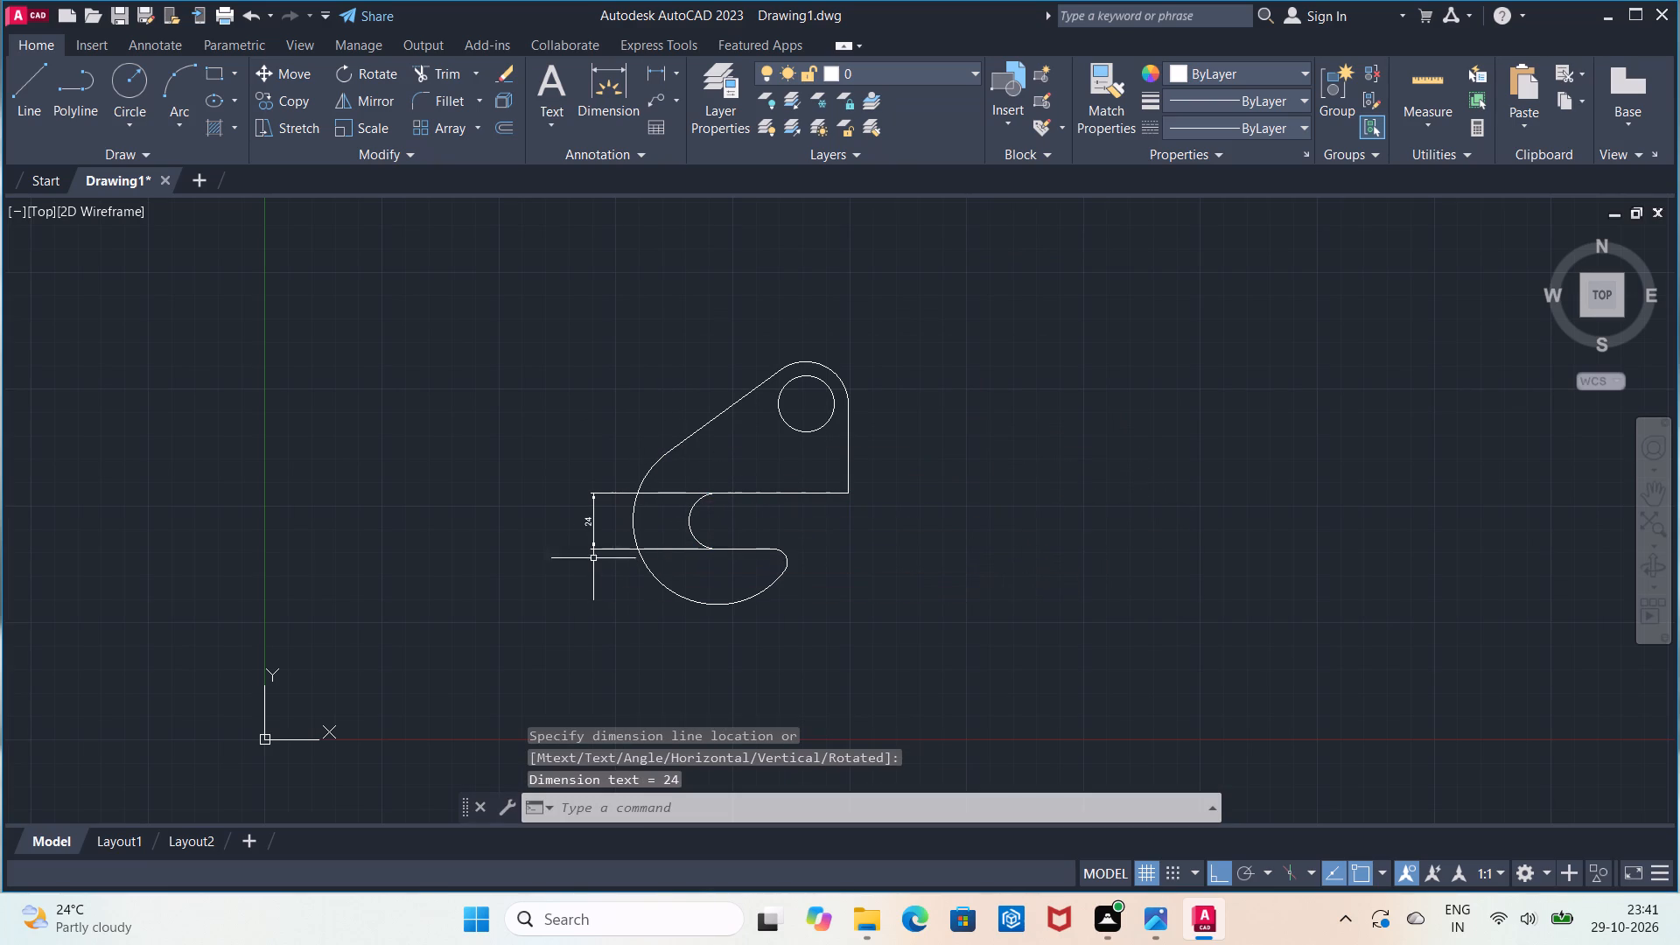
Add a radius dimension to the hook's large outer arc, placed outside its lower-left side.
click(672, 71)
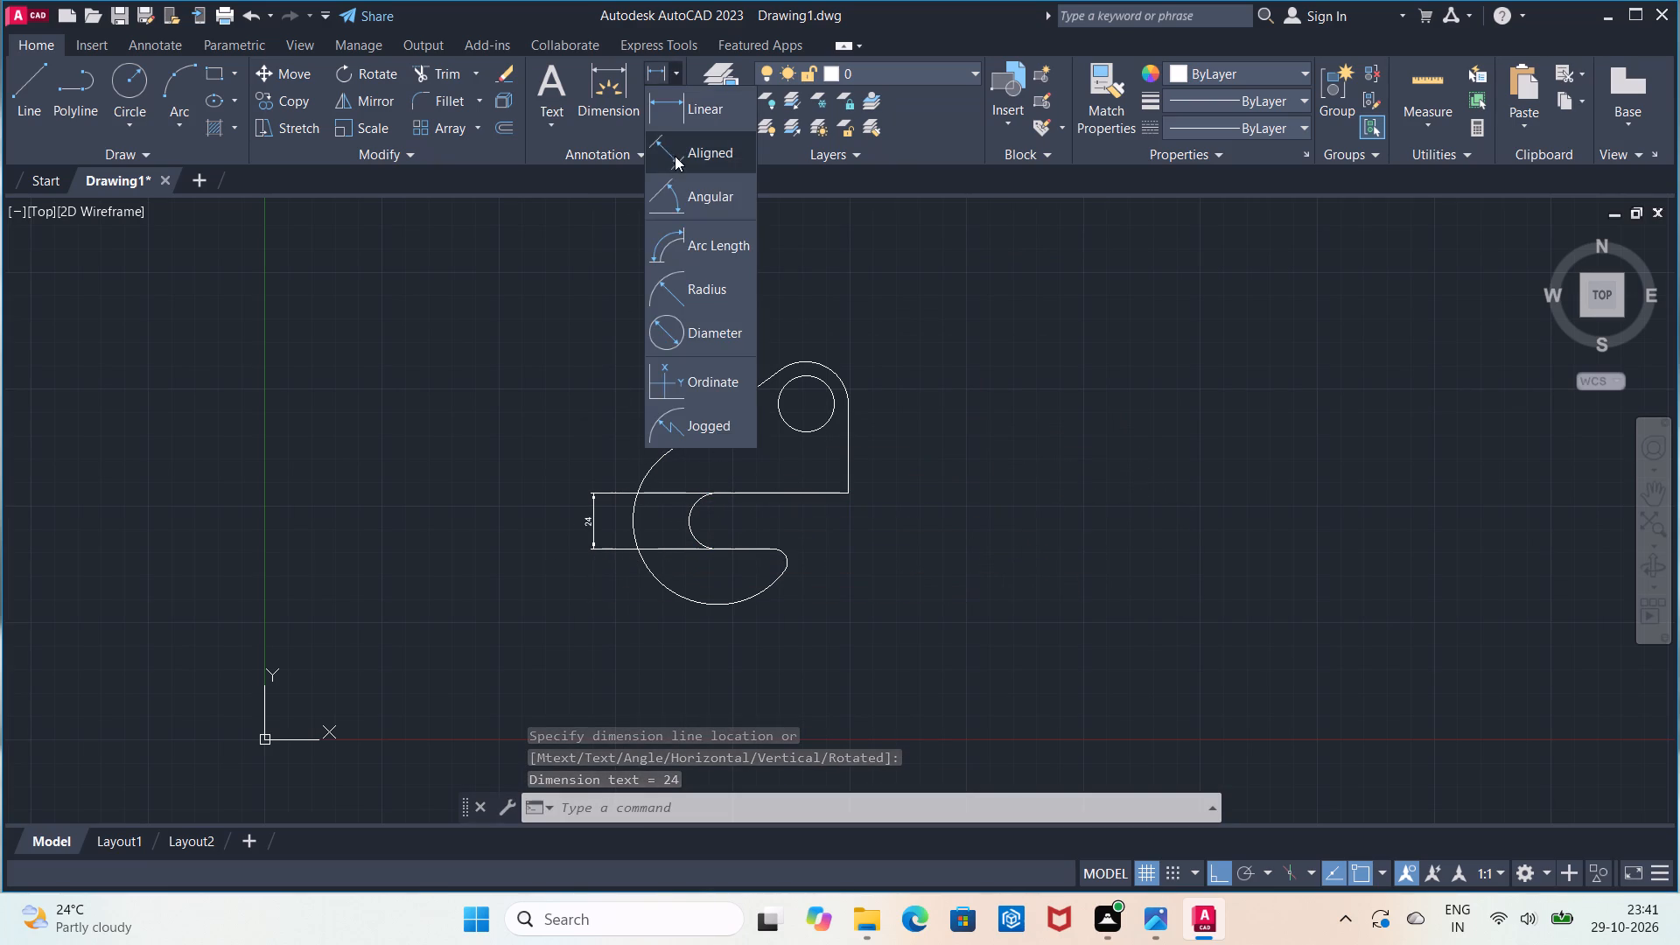
click(707, 303)
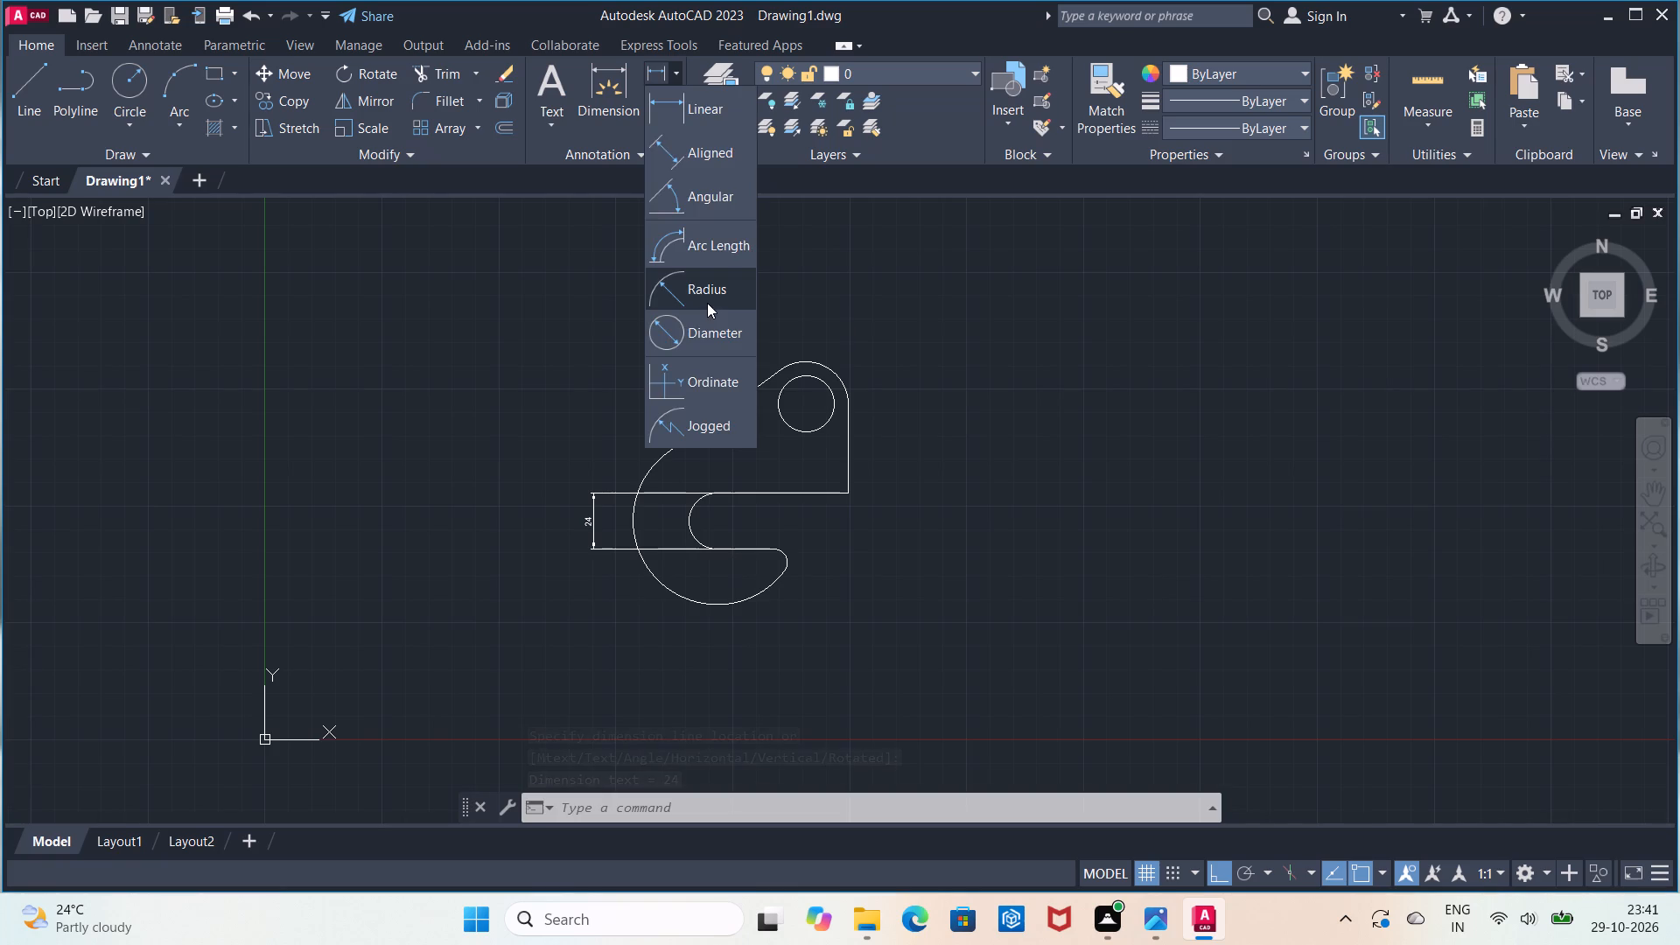
click(668, 591)
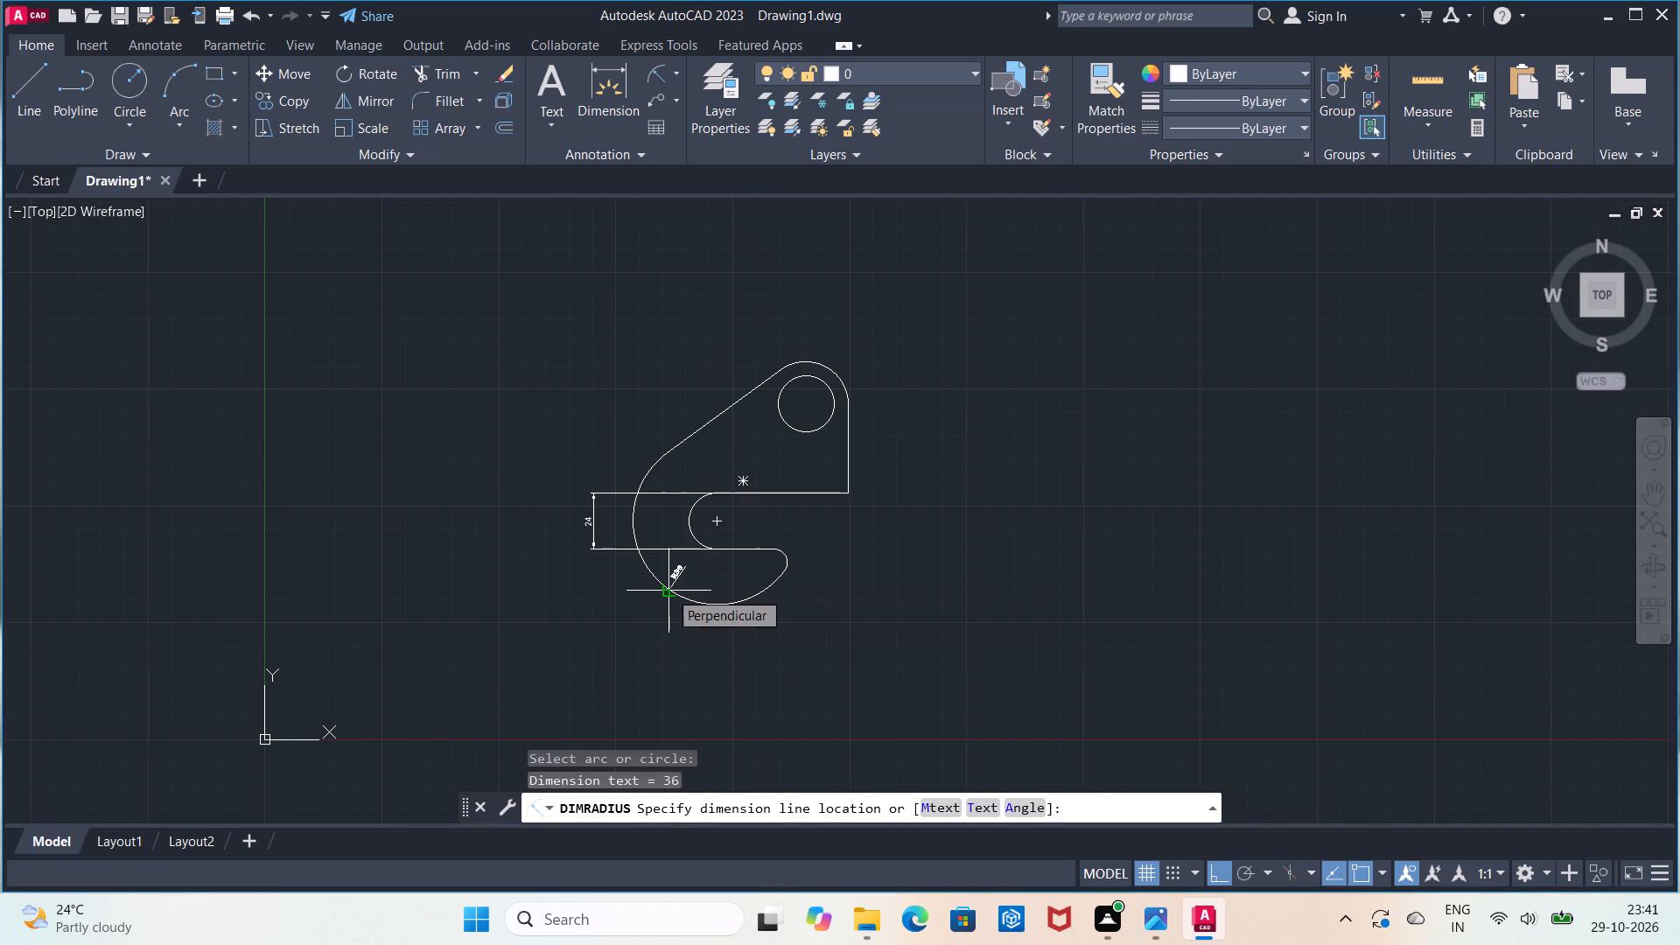
click(648, 605)
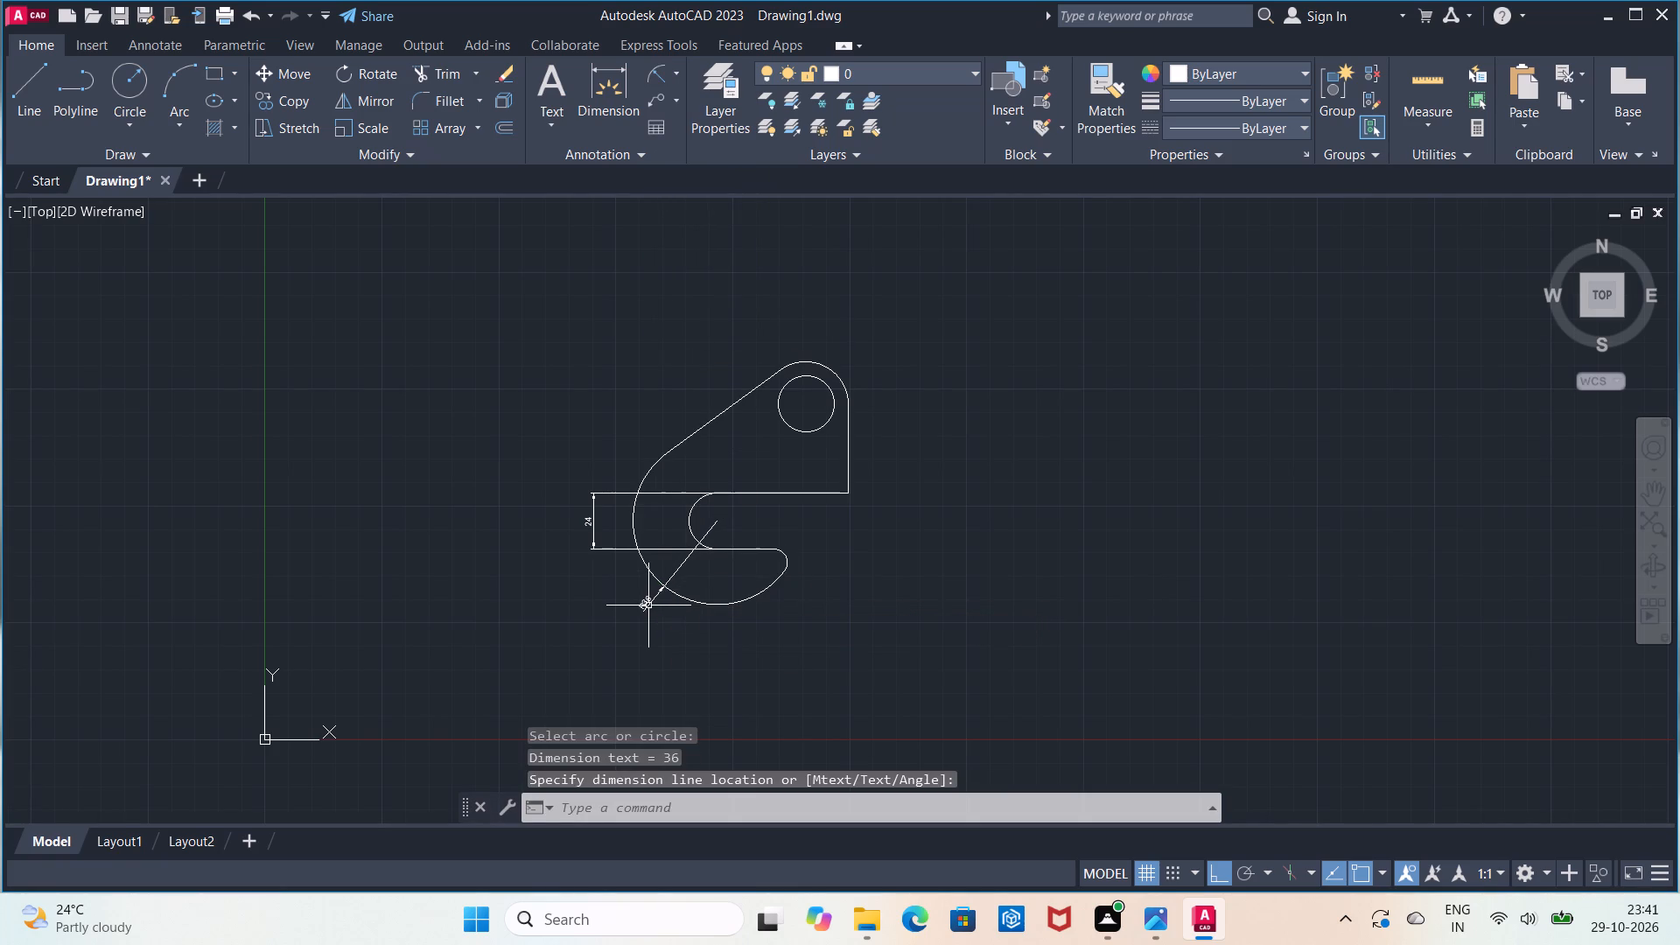
Add a radius dimension to the small fillet at the hook's tip, placed to the right of the profile.
click(647, 70)
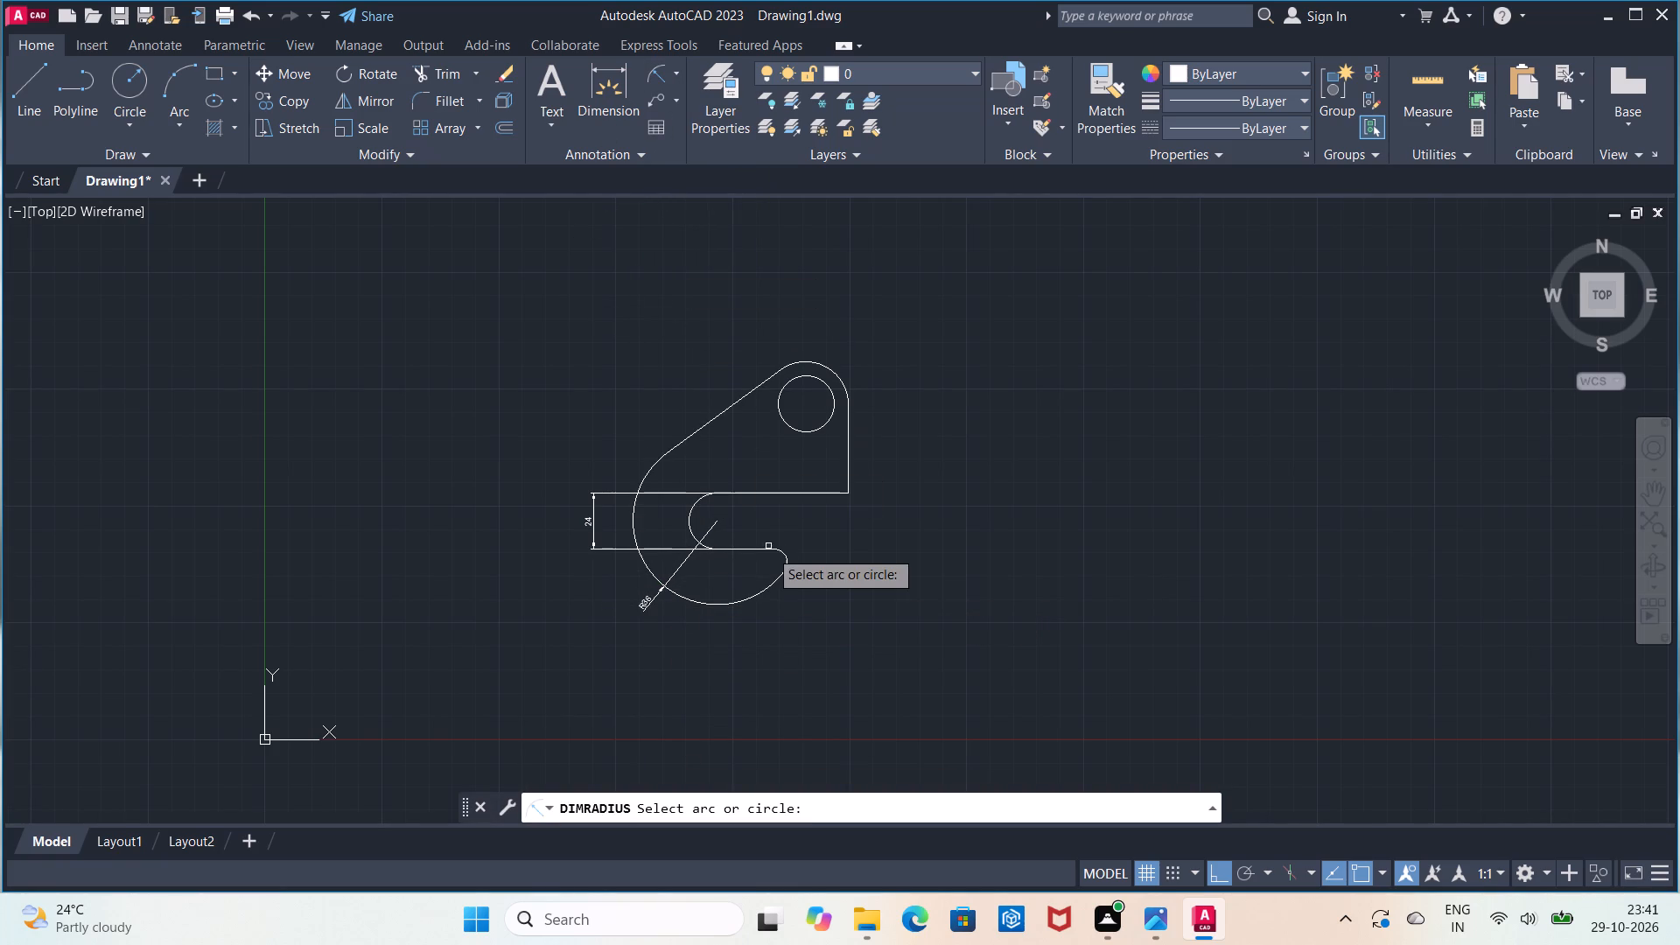
click(787, 556)
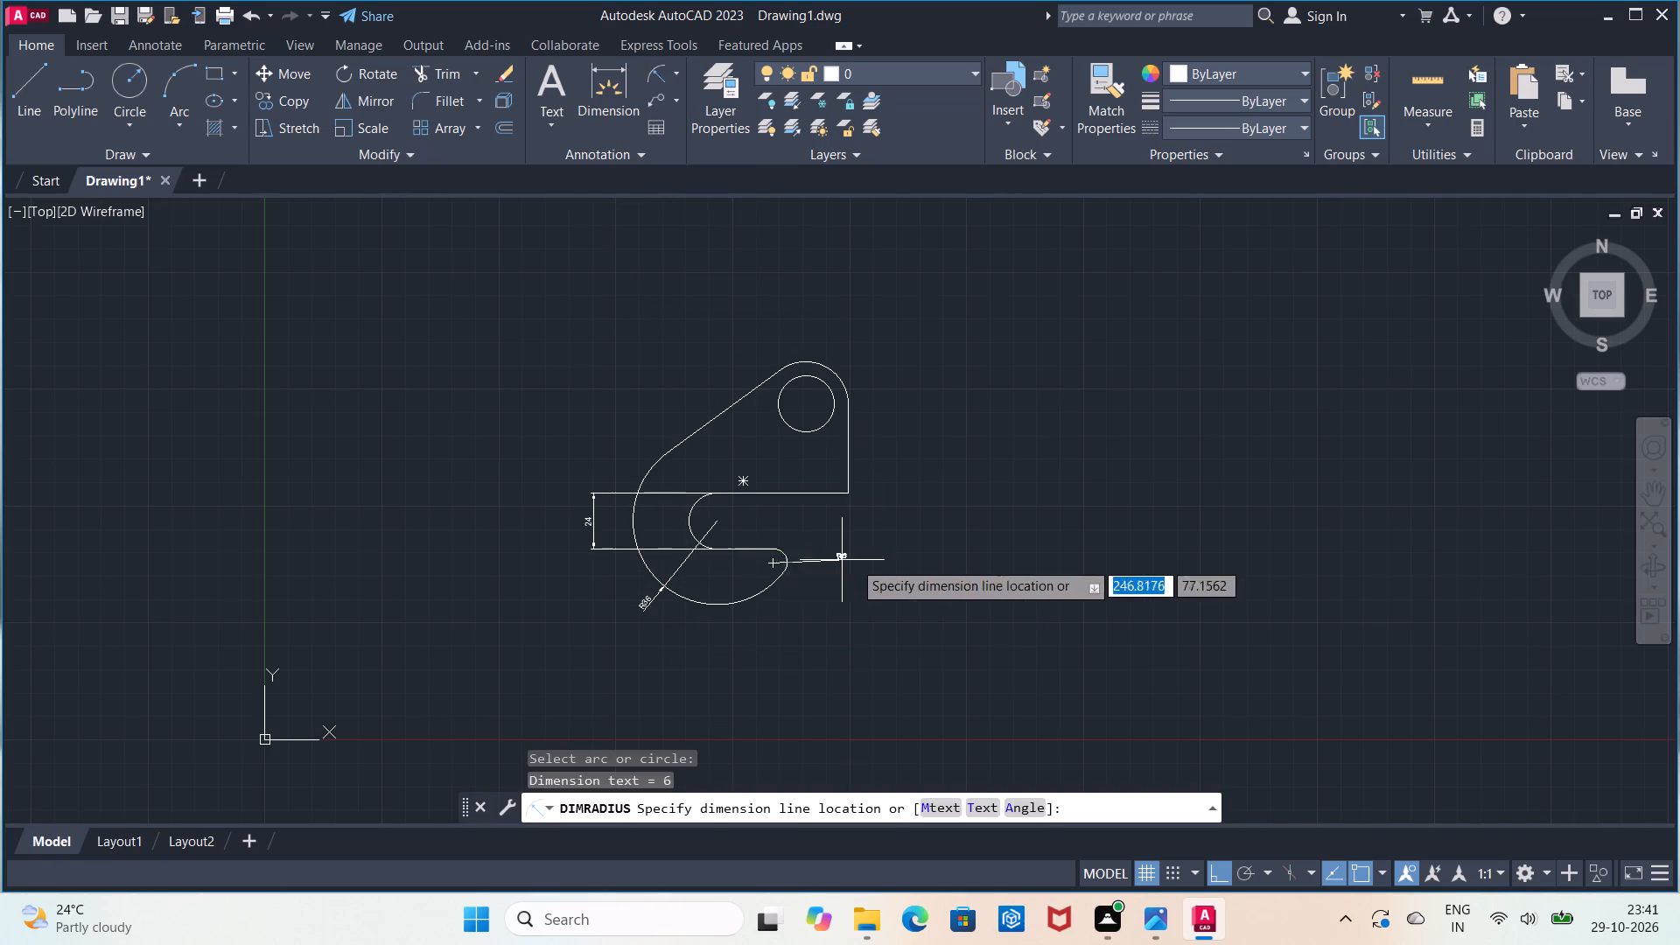
click(885, 565)
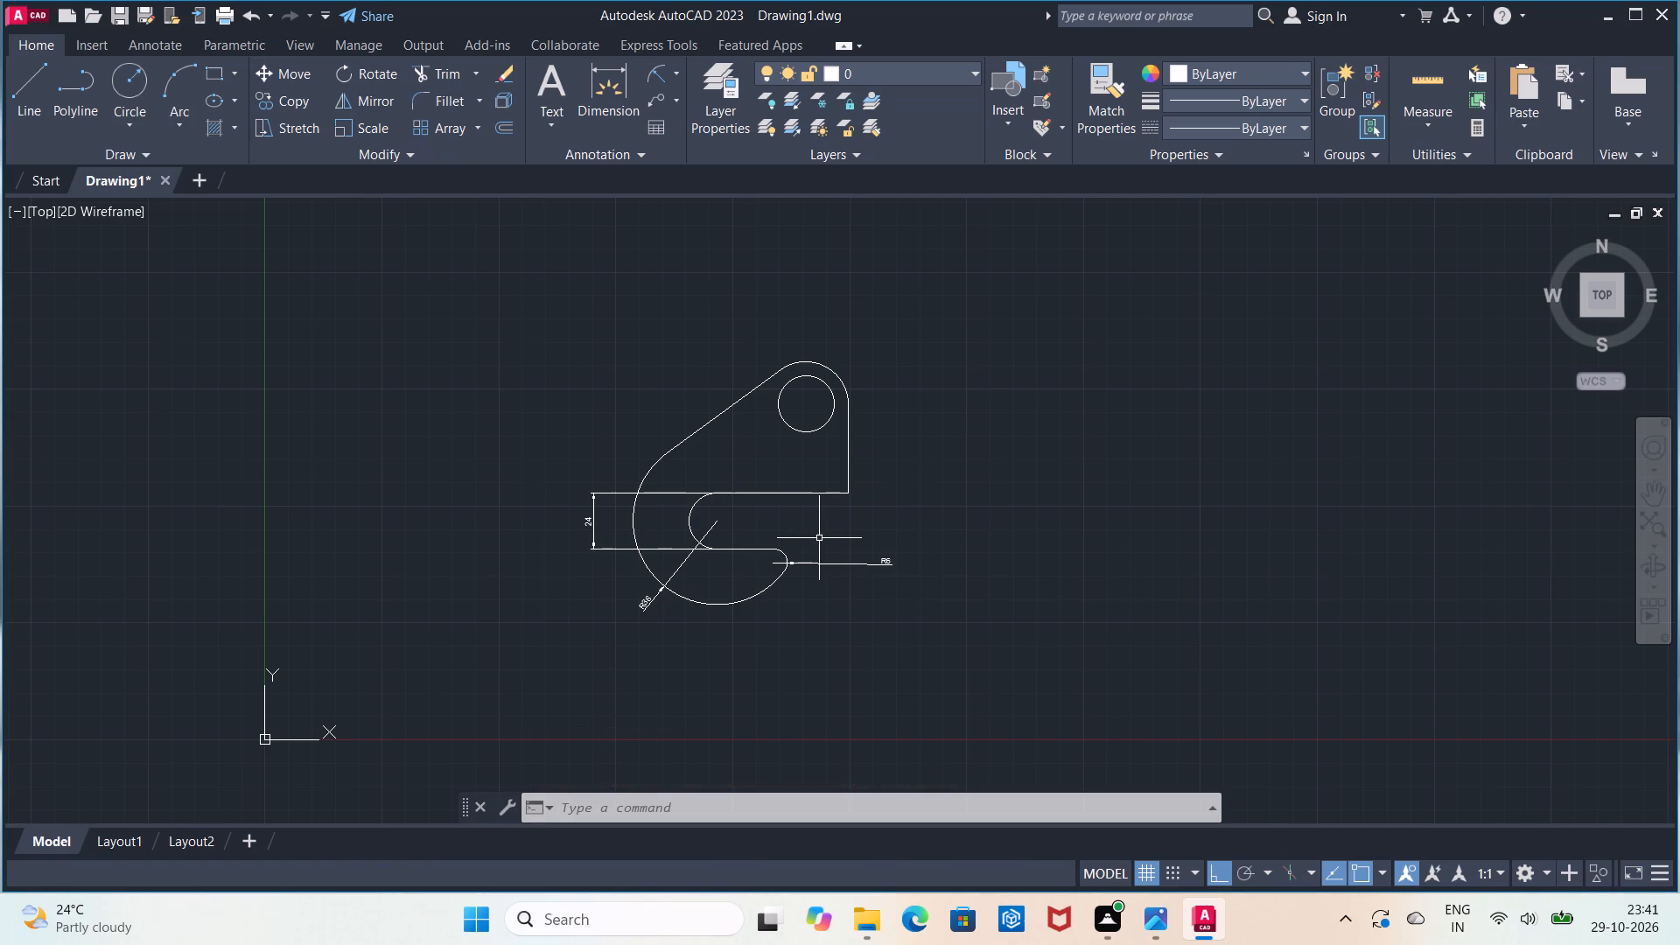
Add a radius dimension to the hole circle, placed below and left of the hole.
scroll(818, 538, up, 2)
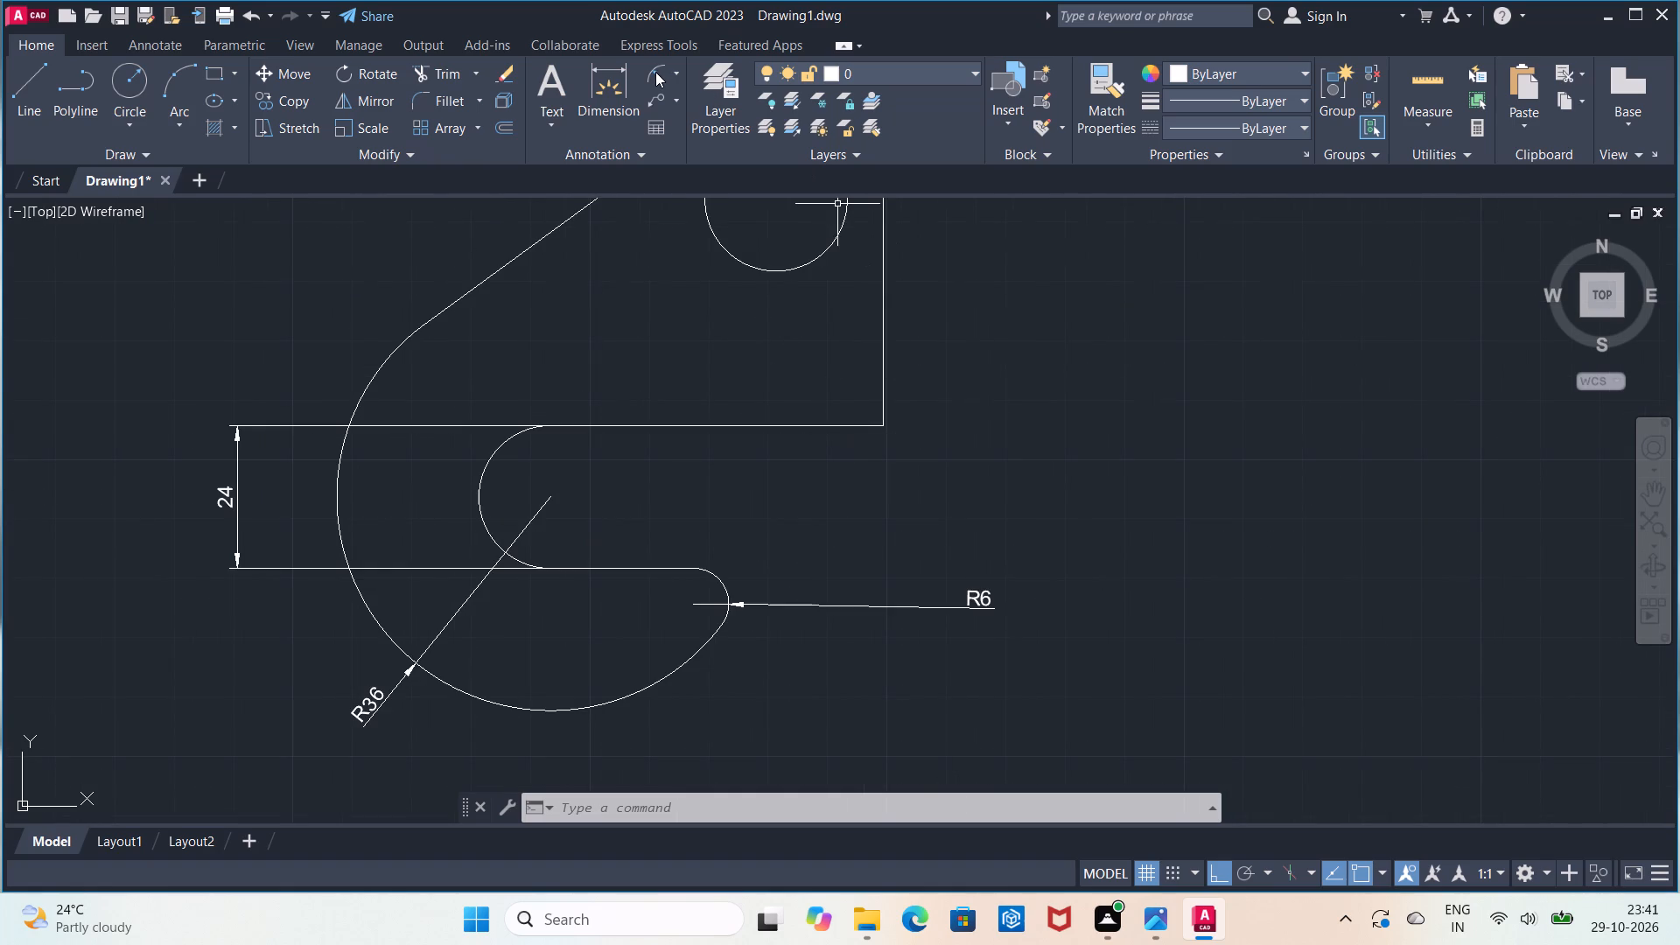
click(655, 72)
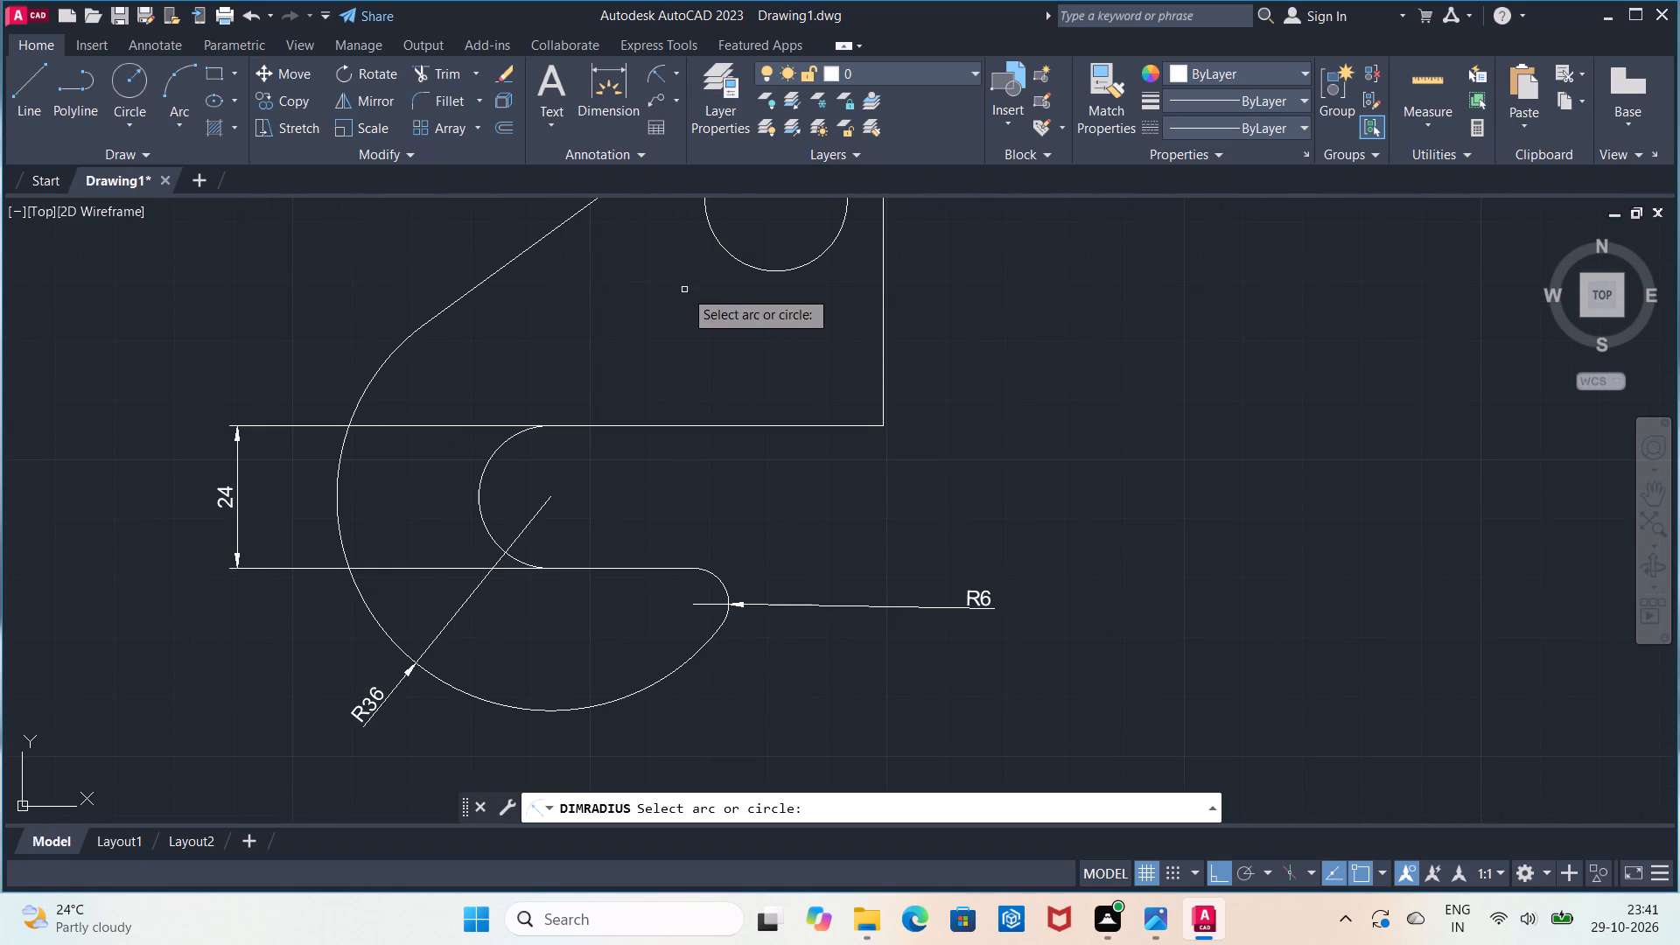
click(715, 241)
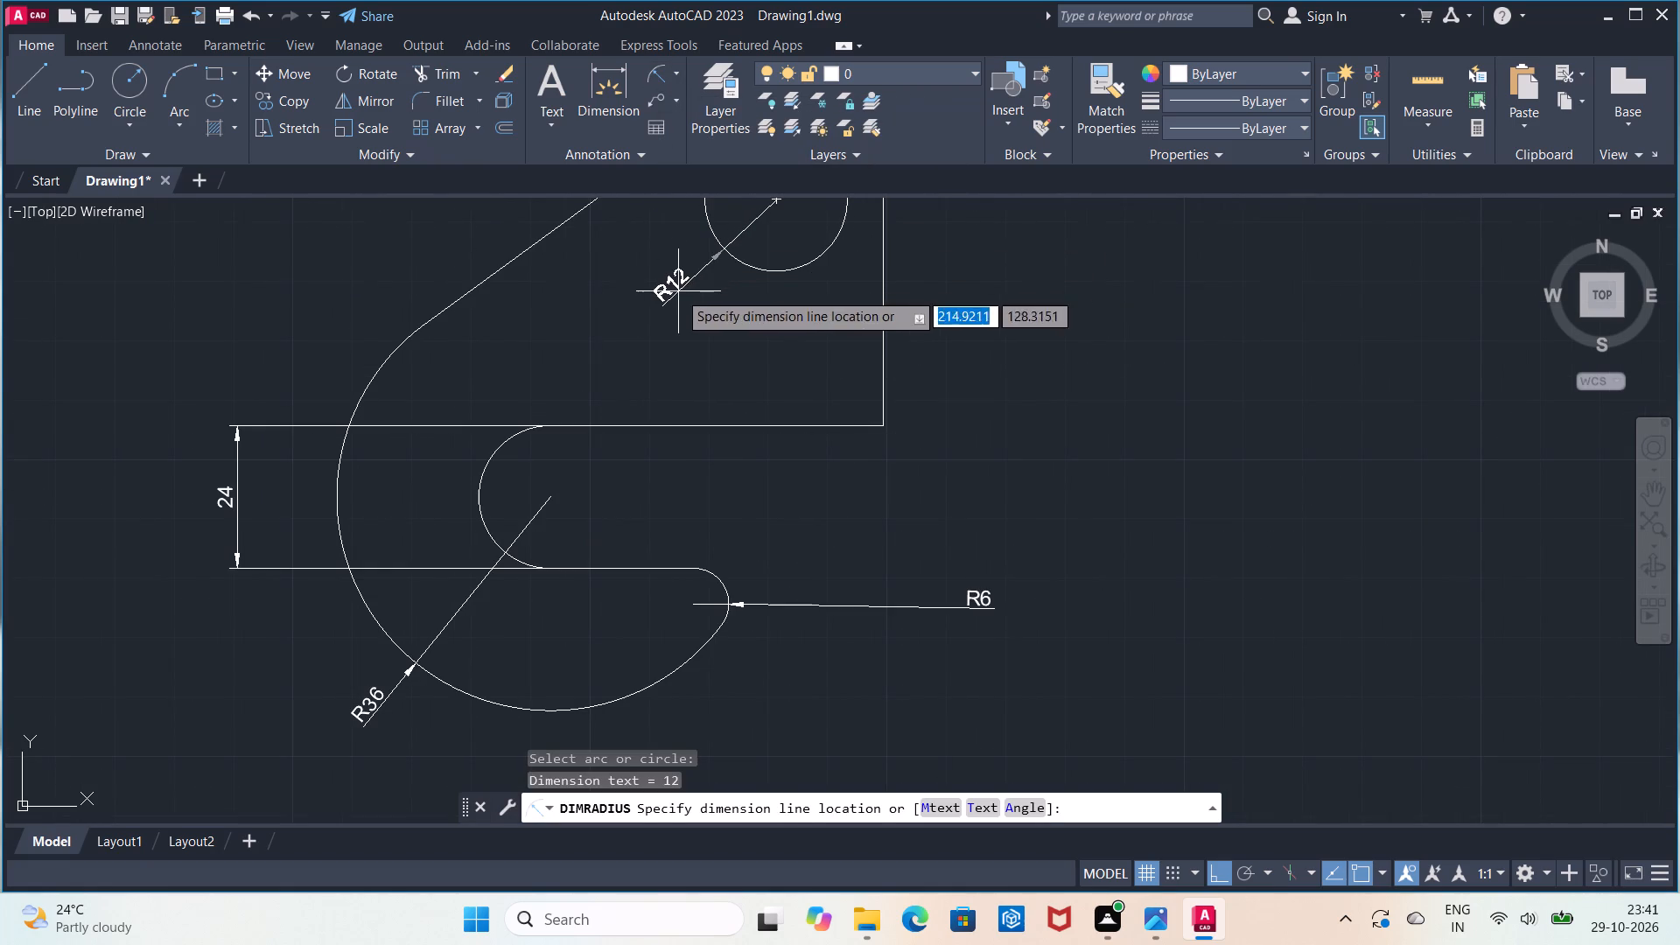
click(678, 291)
scroll(678, 291, down, 1)
middle_drag(678, 291, 703, 394)
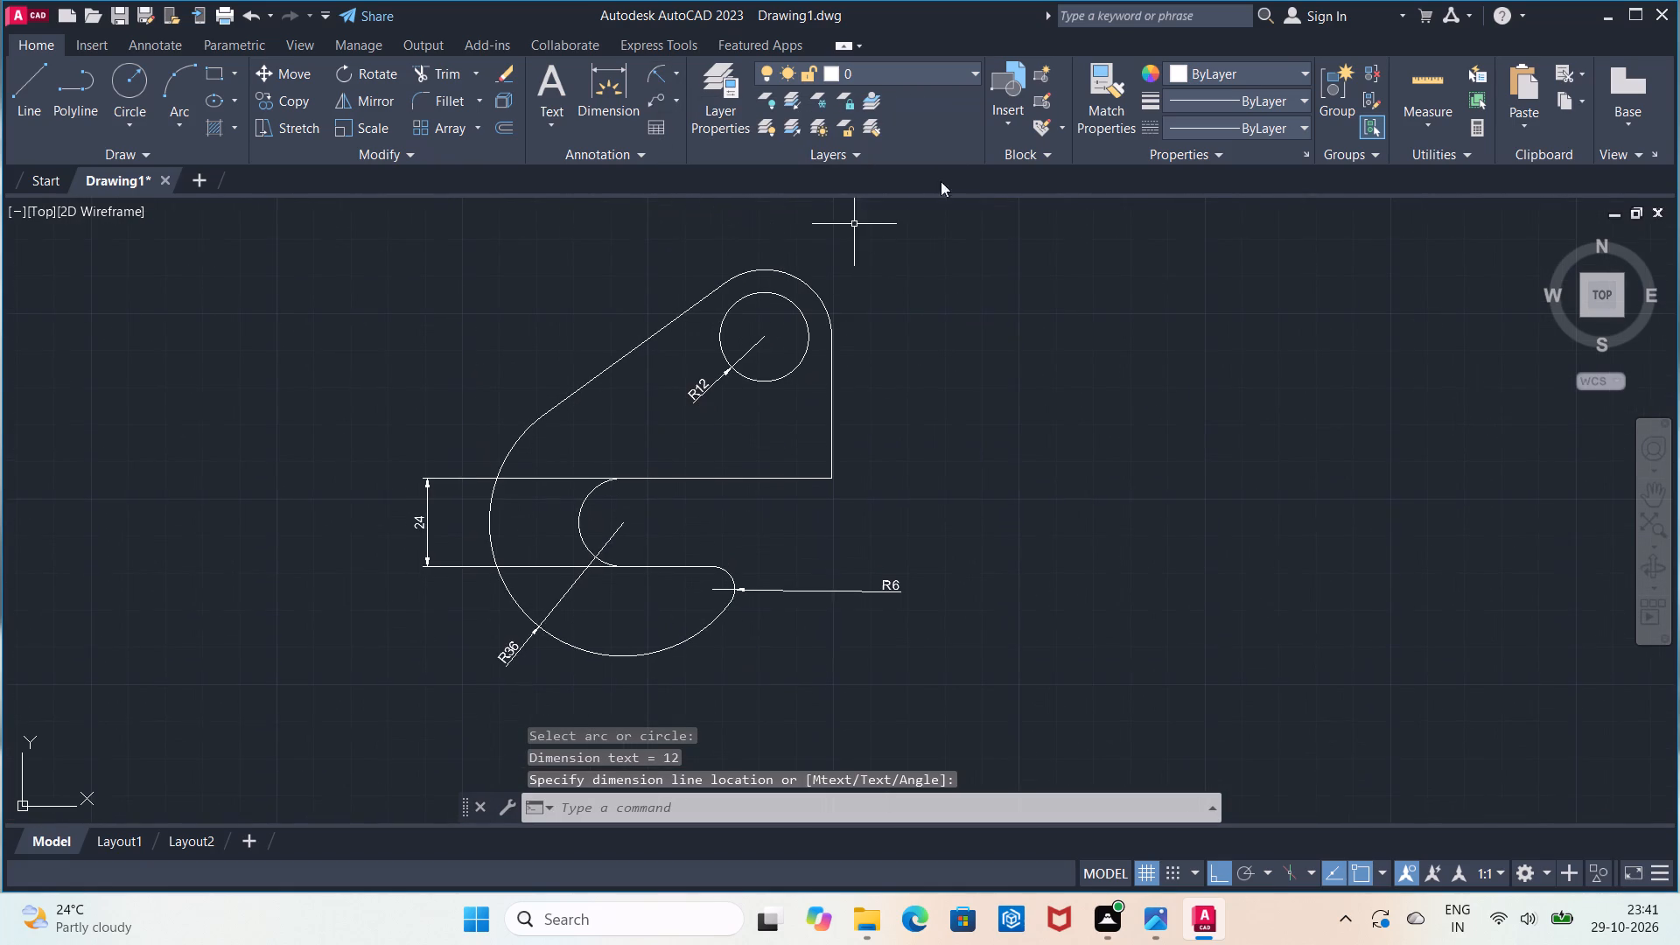
Add a center mark to the hole circle.
text(cm)
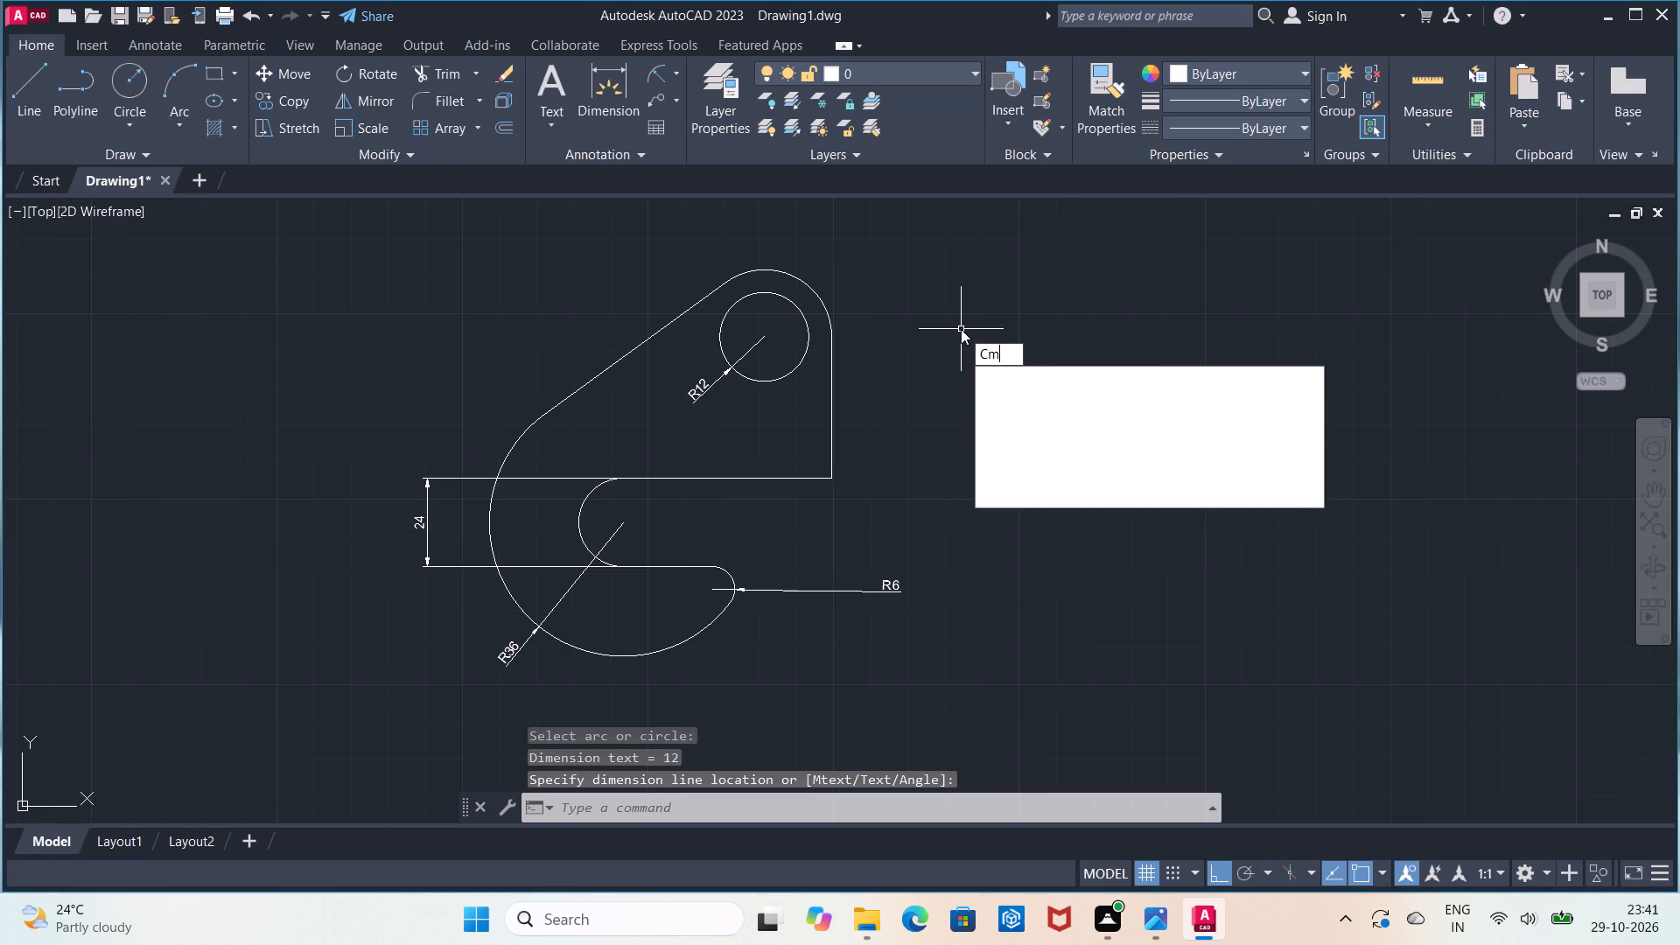
click(1045, 381)
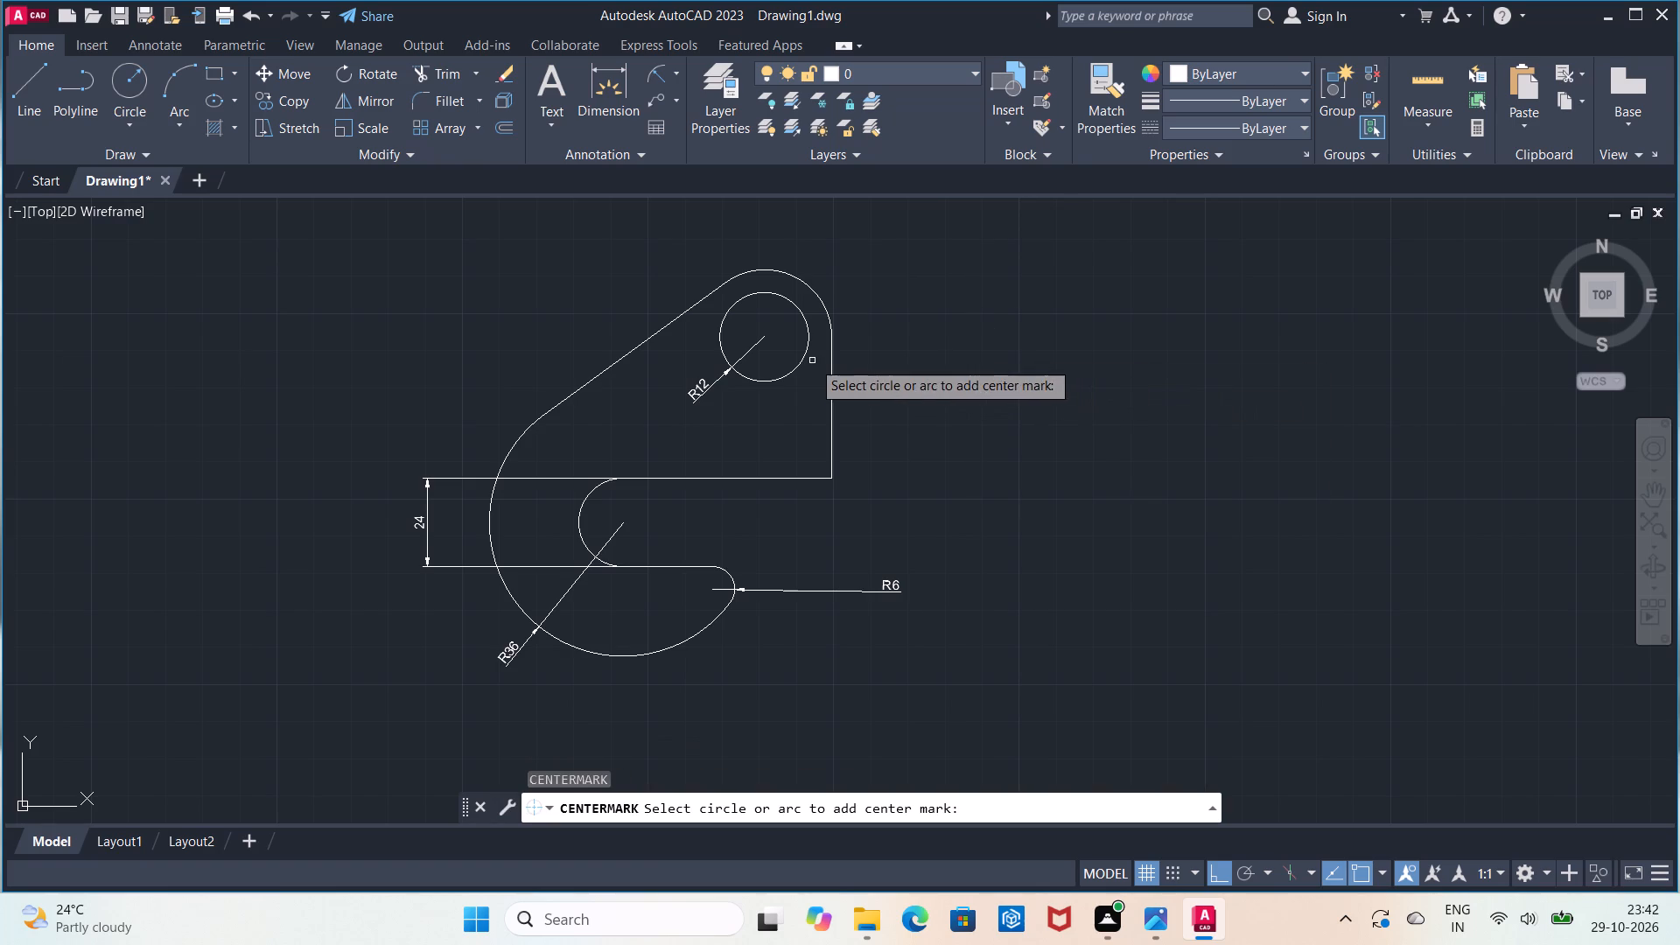
click(802, 360)
key(Escape)
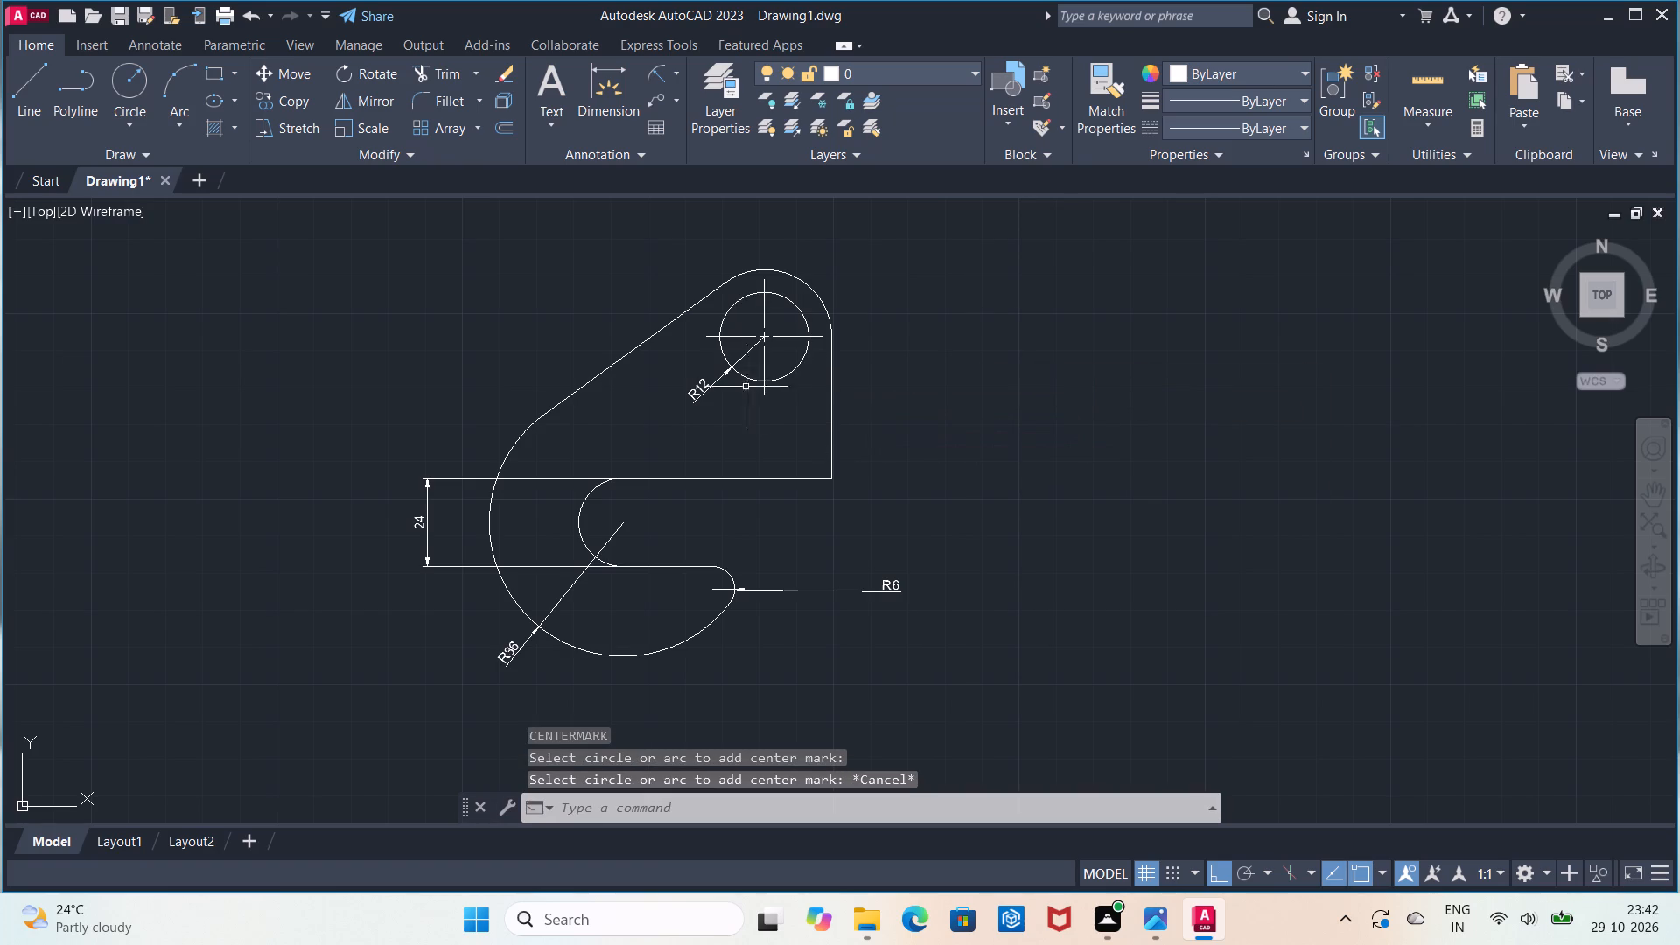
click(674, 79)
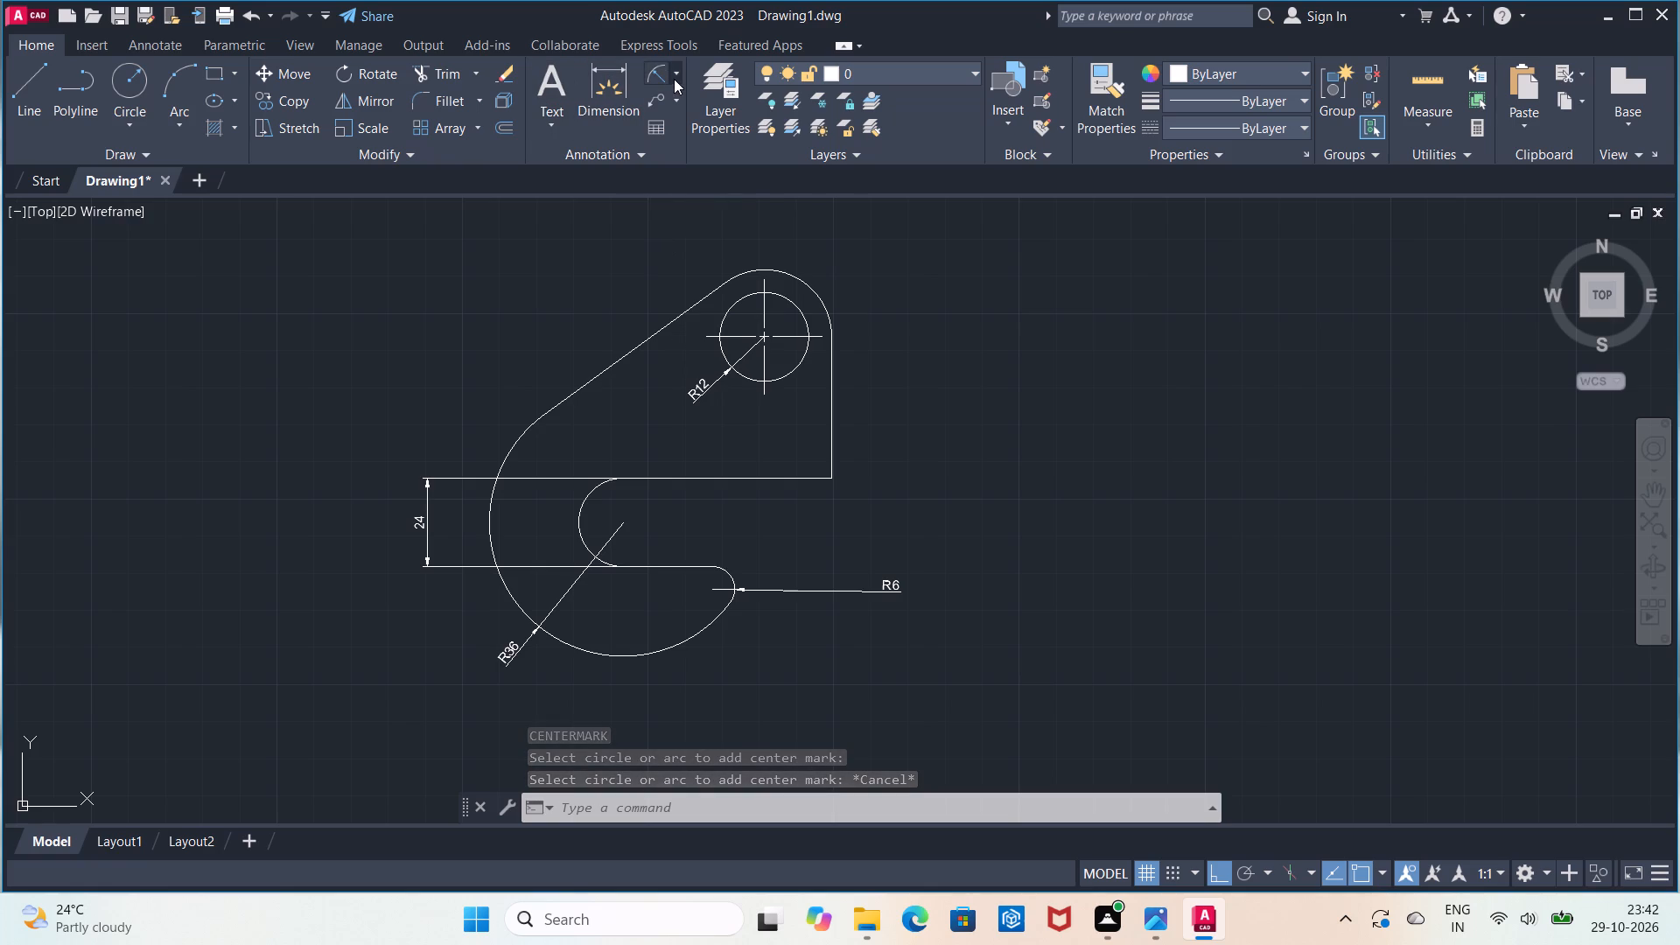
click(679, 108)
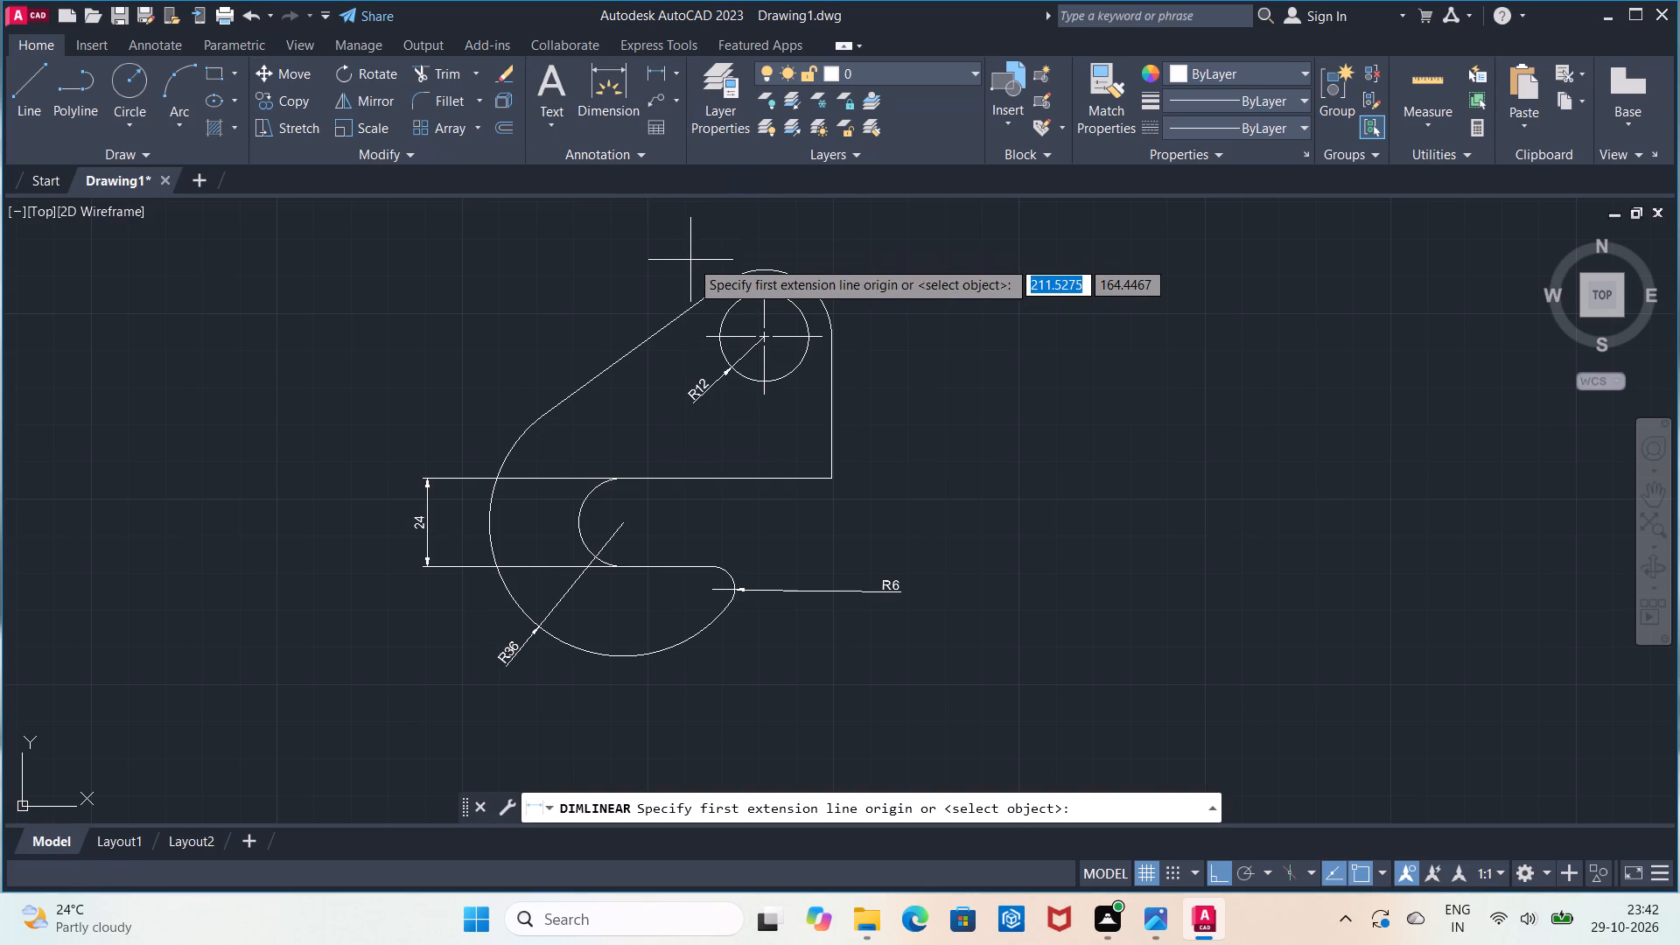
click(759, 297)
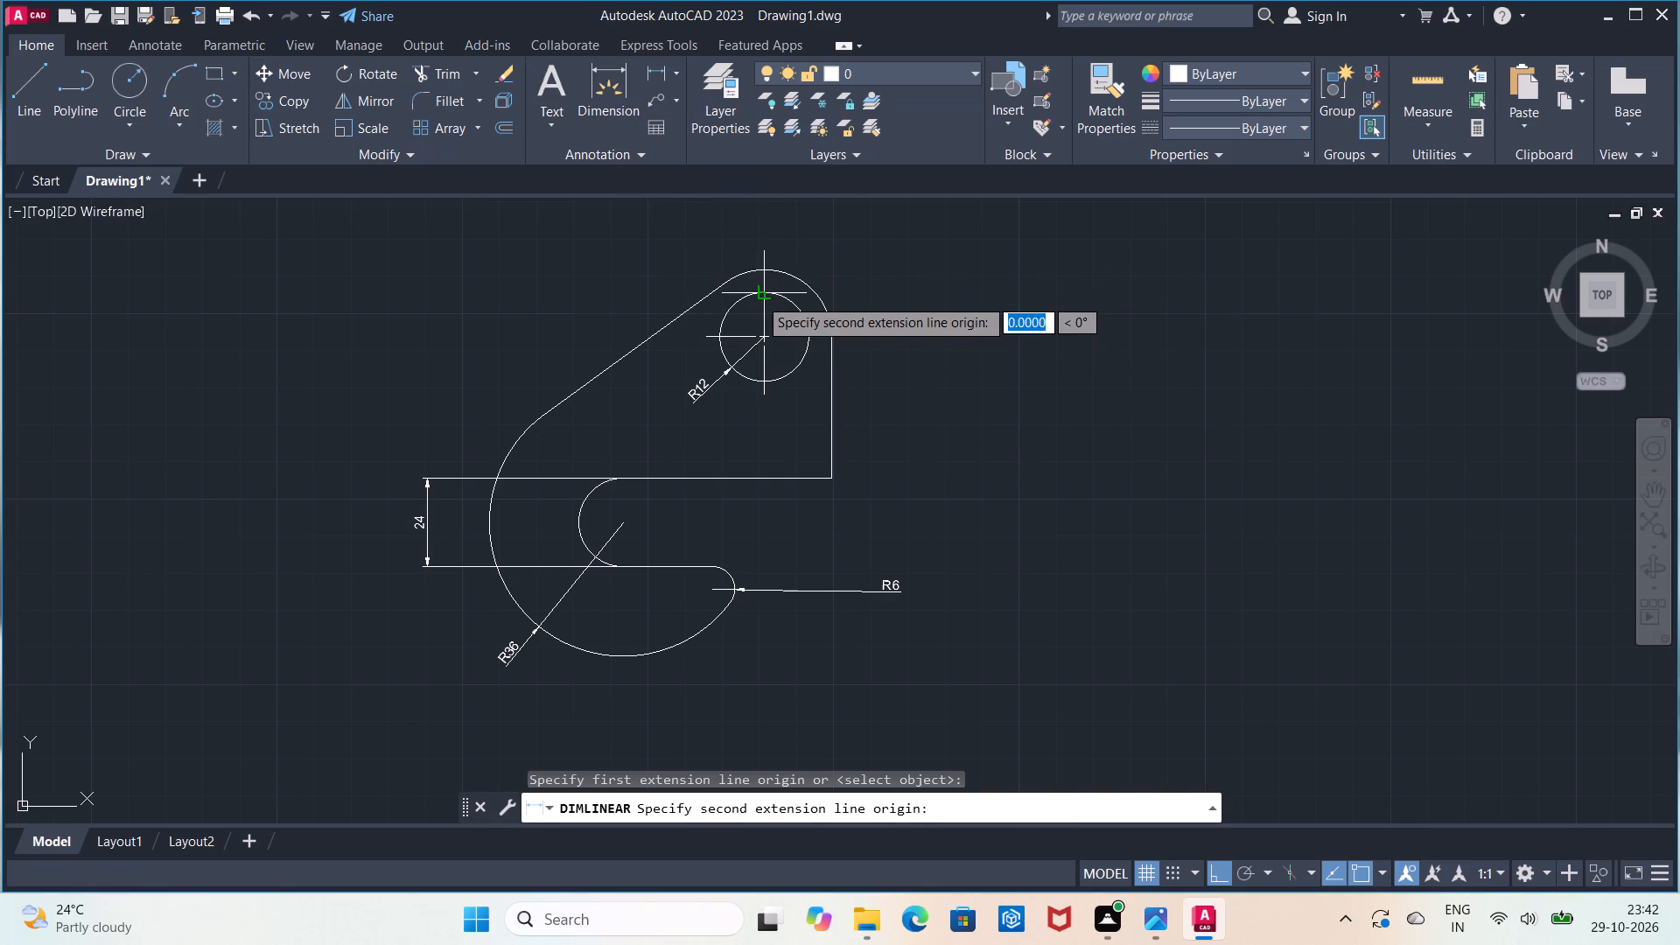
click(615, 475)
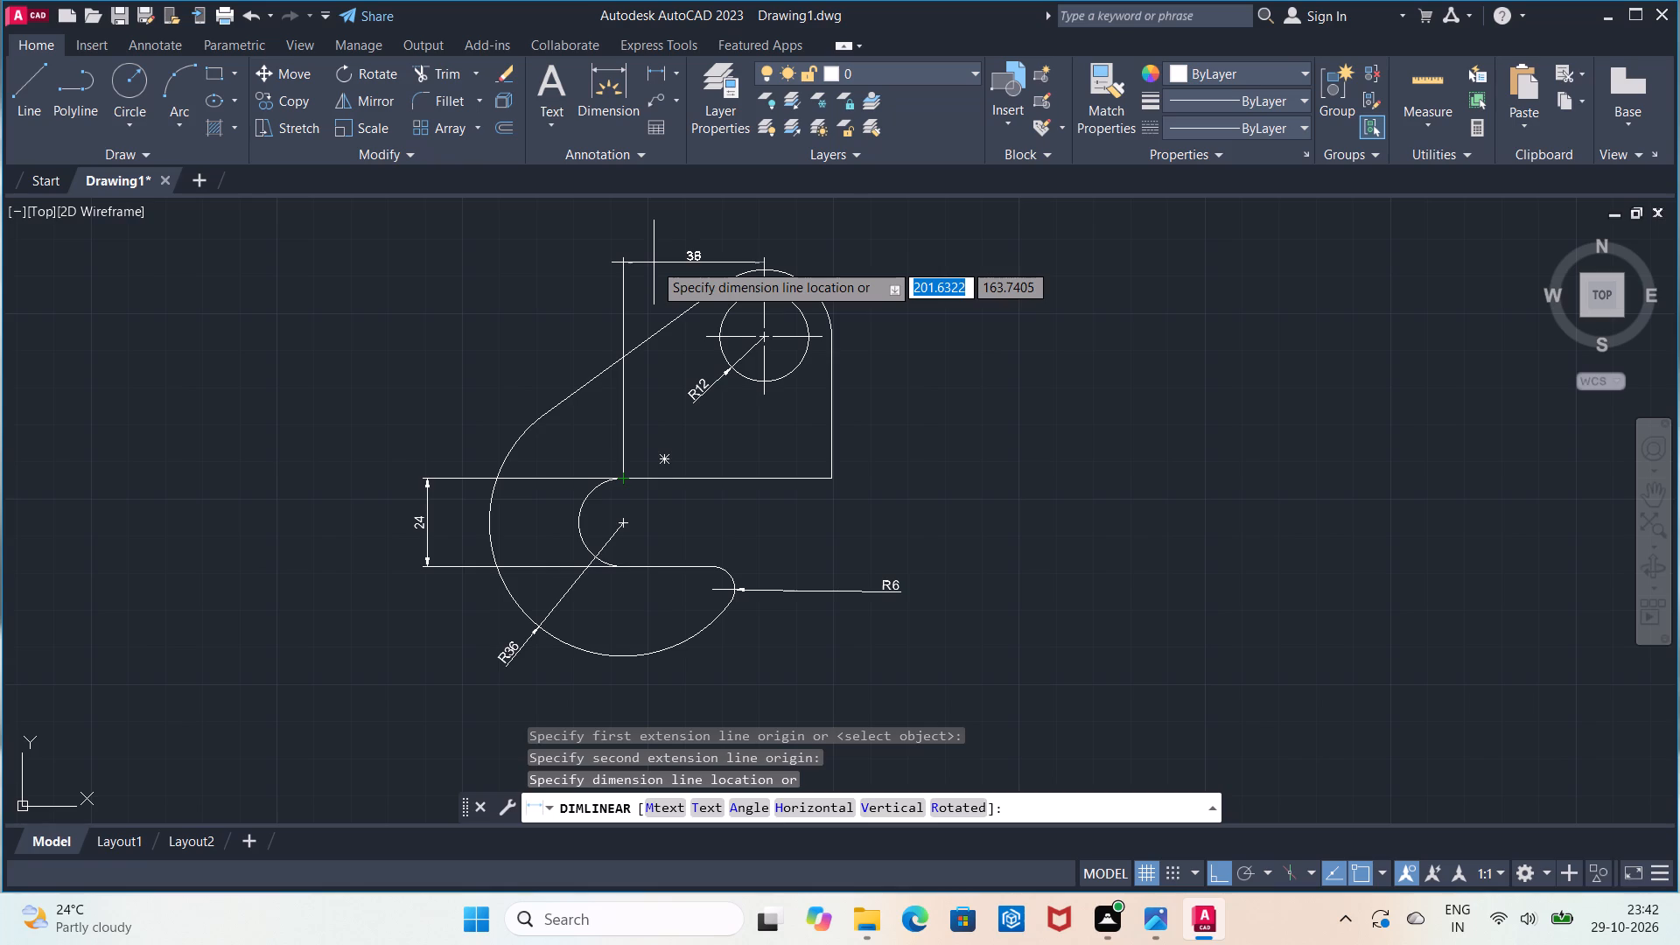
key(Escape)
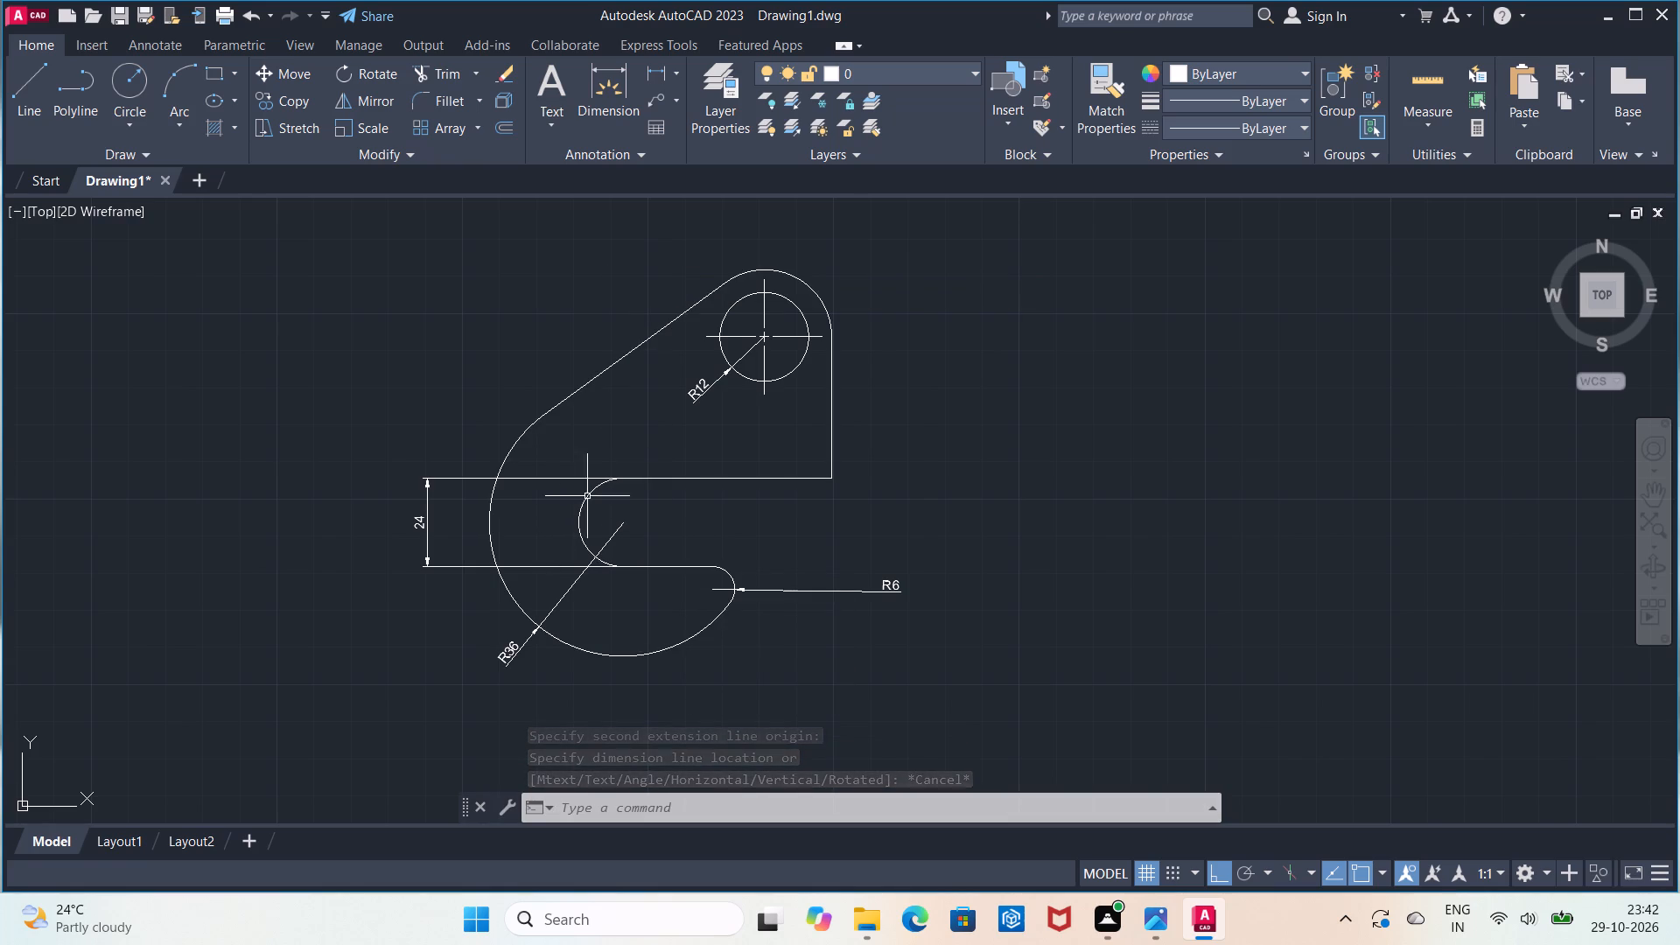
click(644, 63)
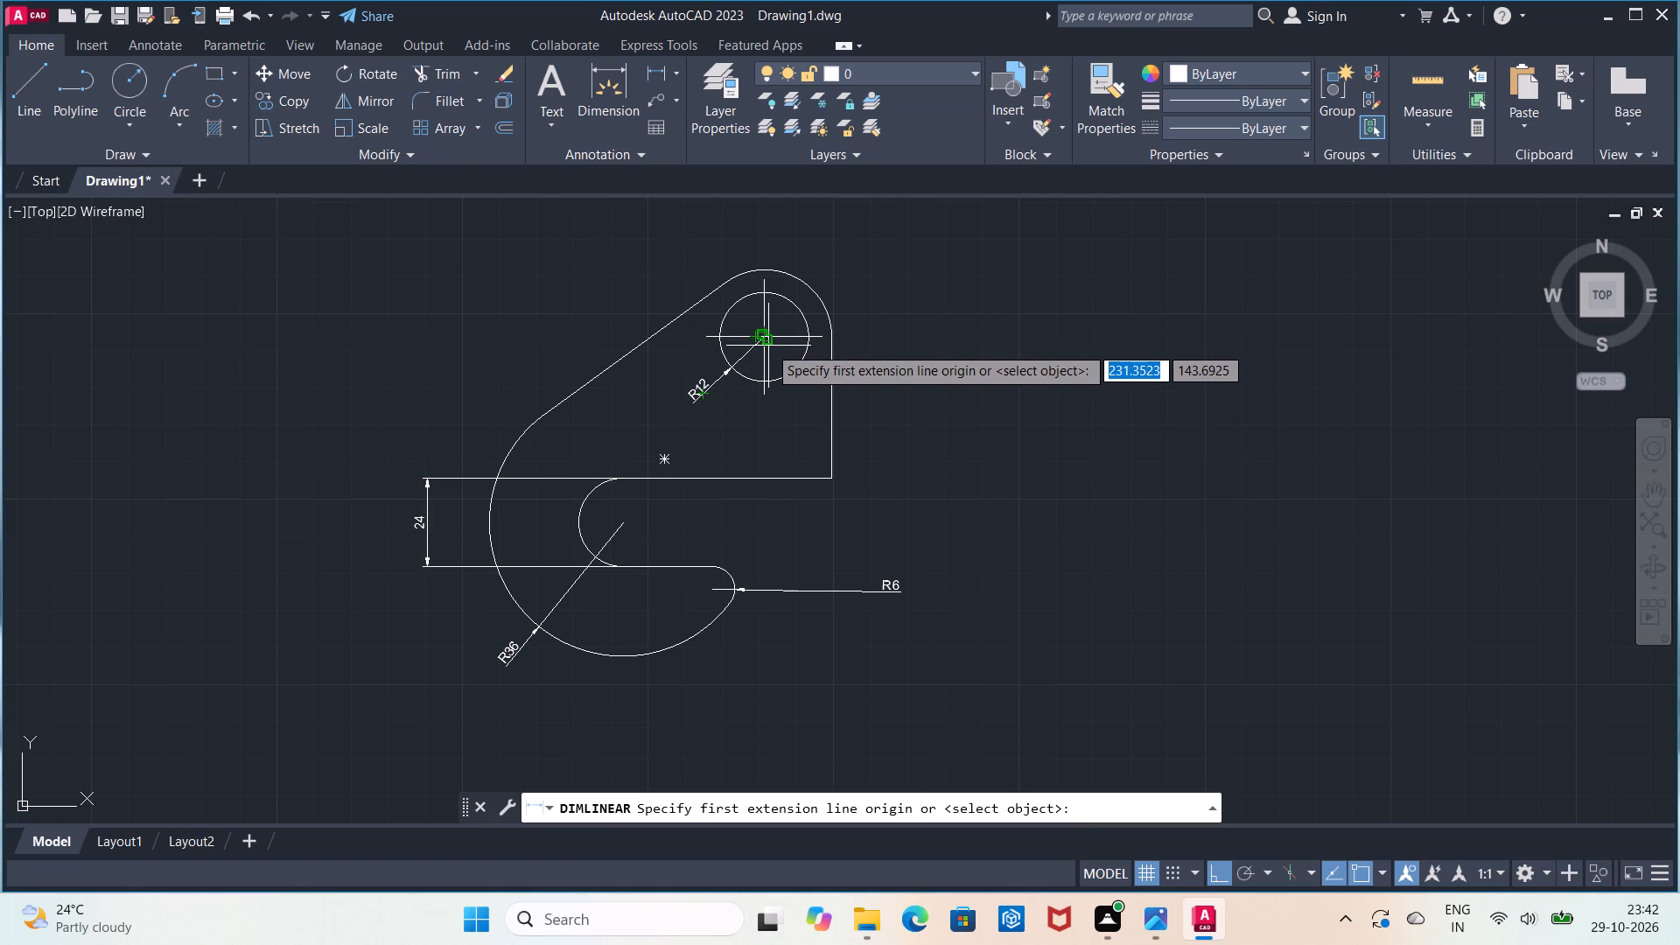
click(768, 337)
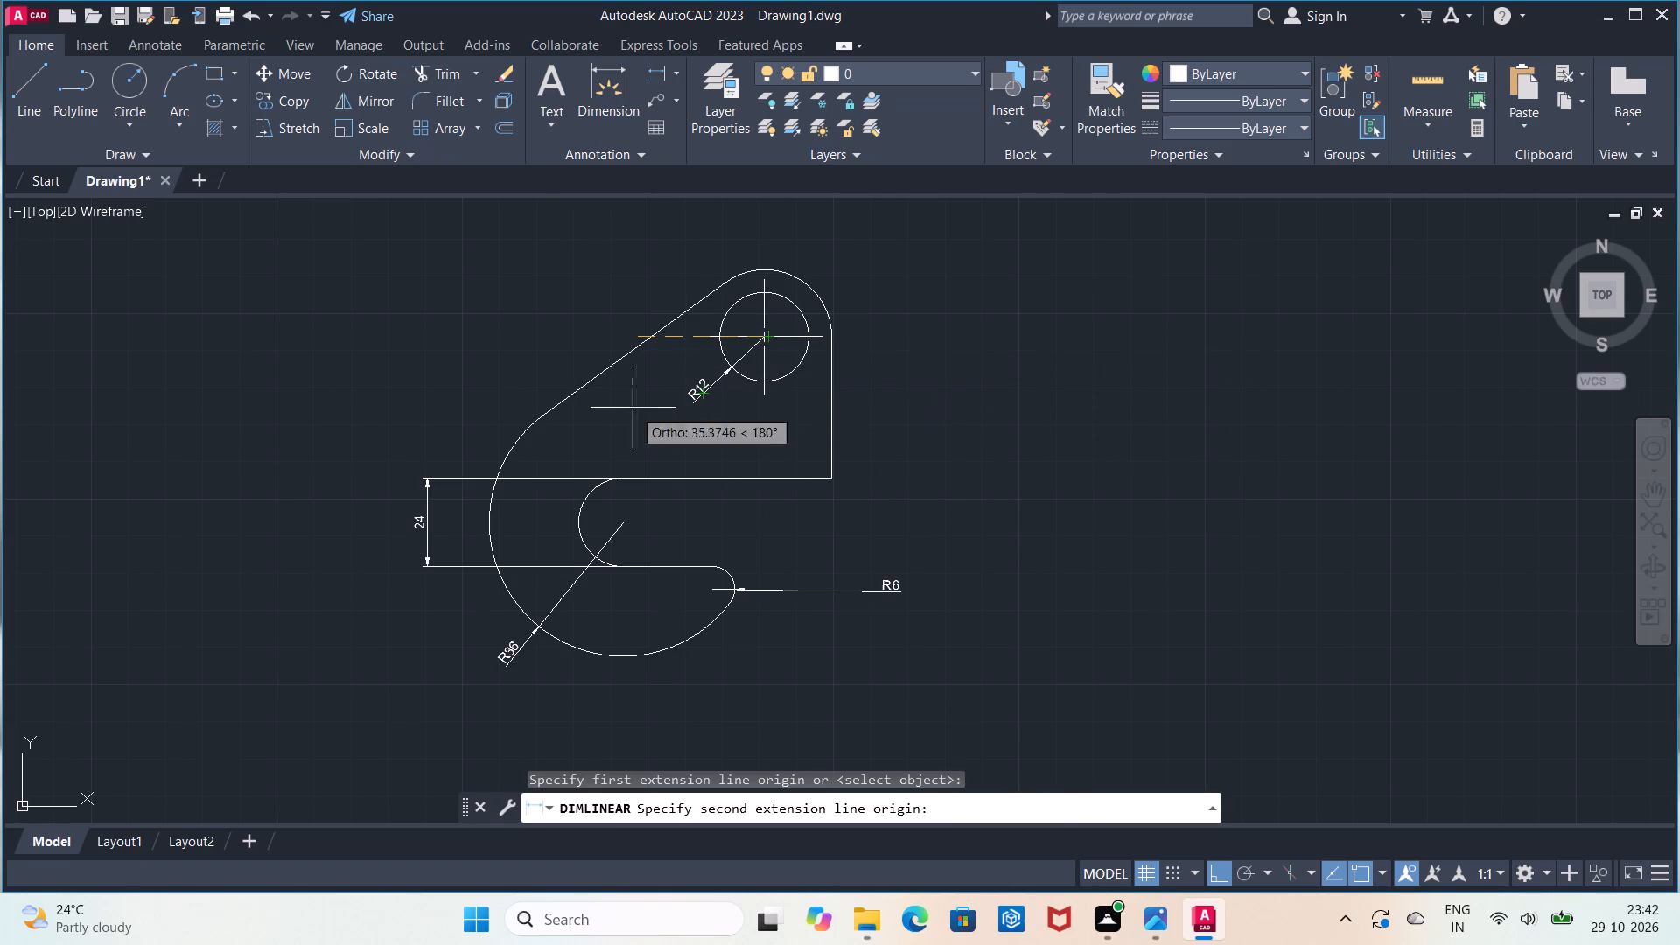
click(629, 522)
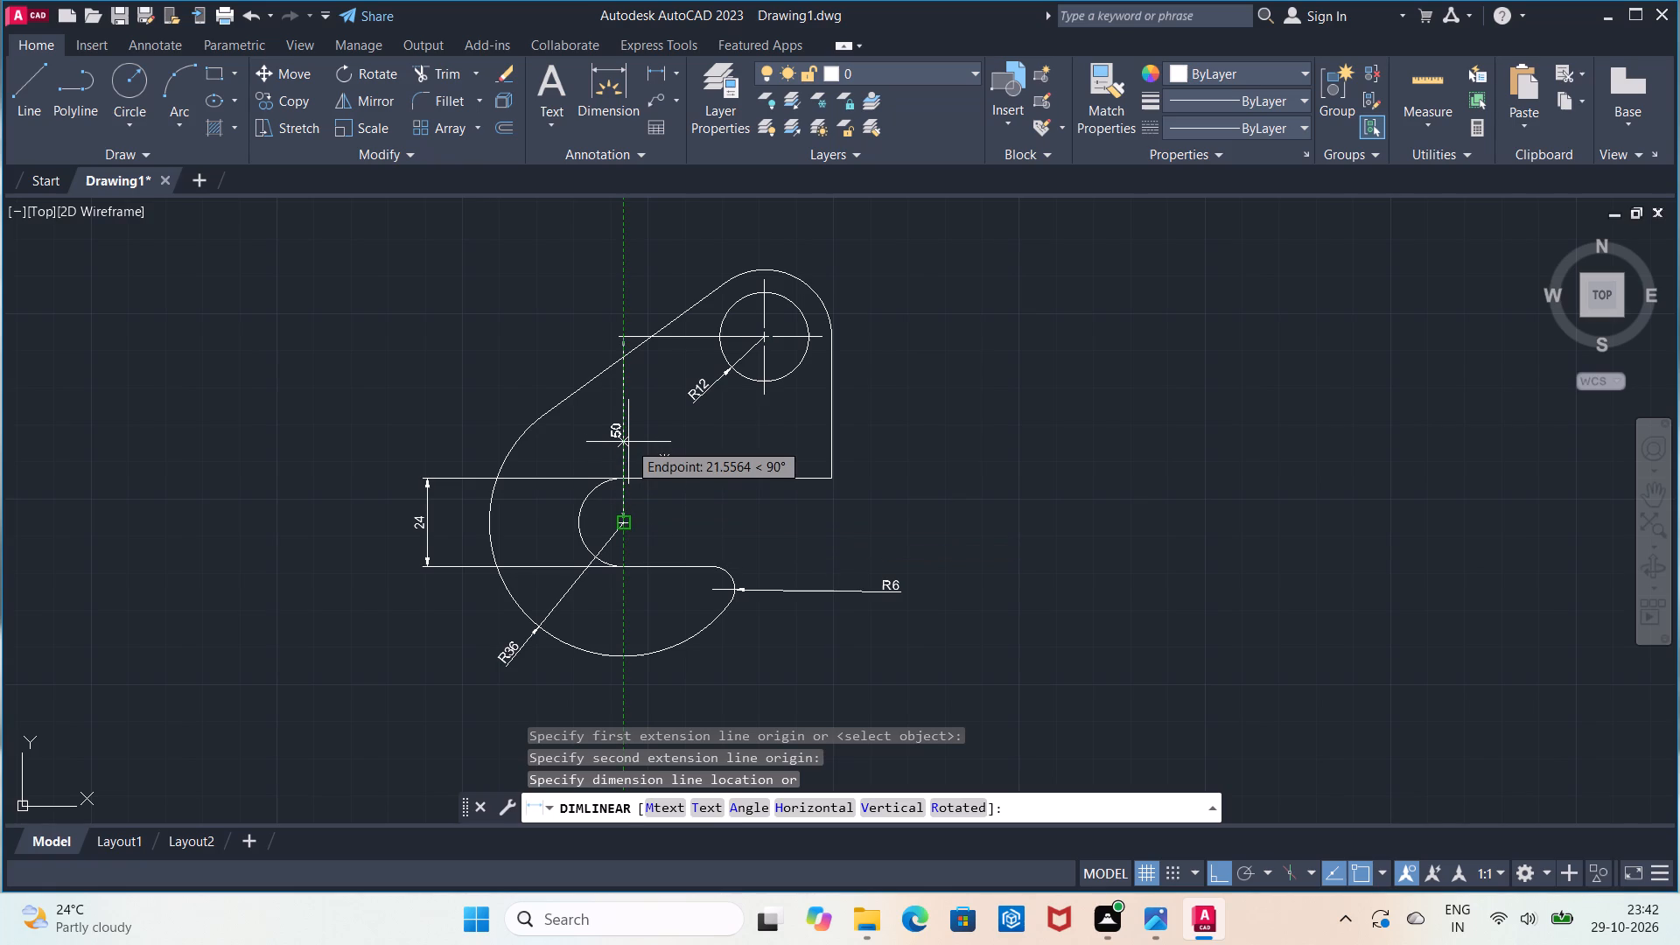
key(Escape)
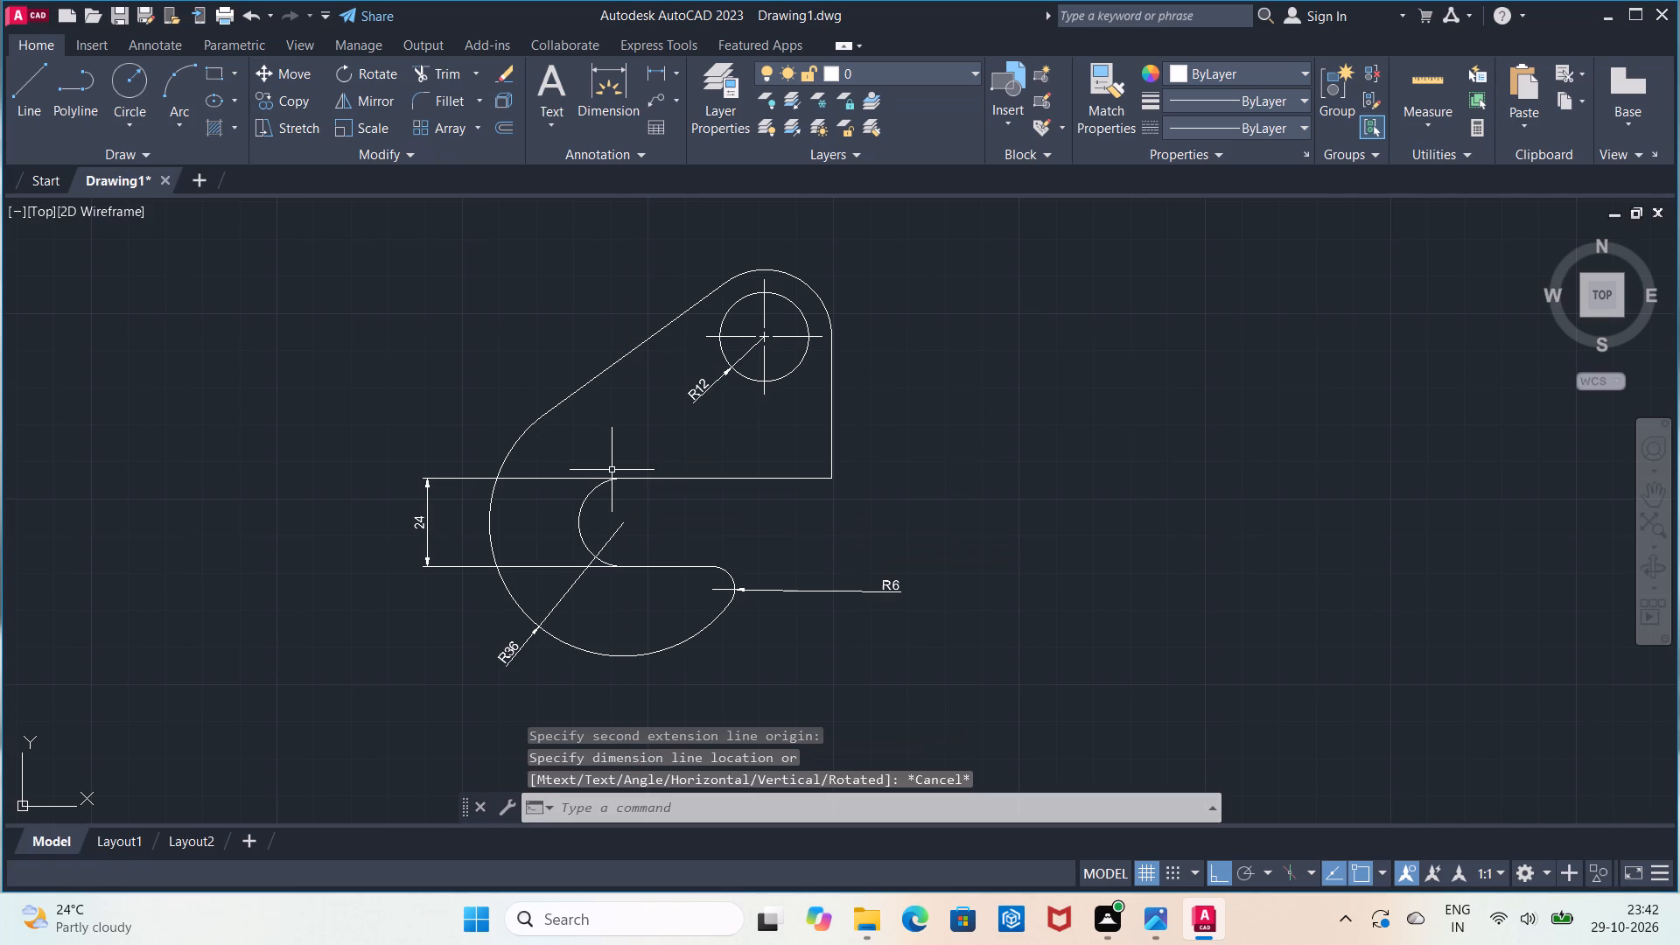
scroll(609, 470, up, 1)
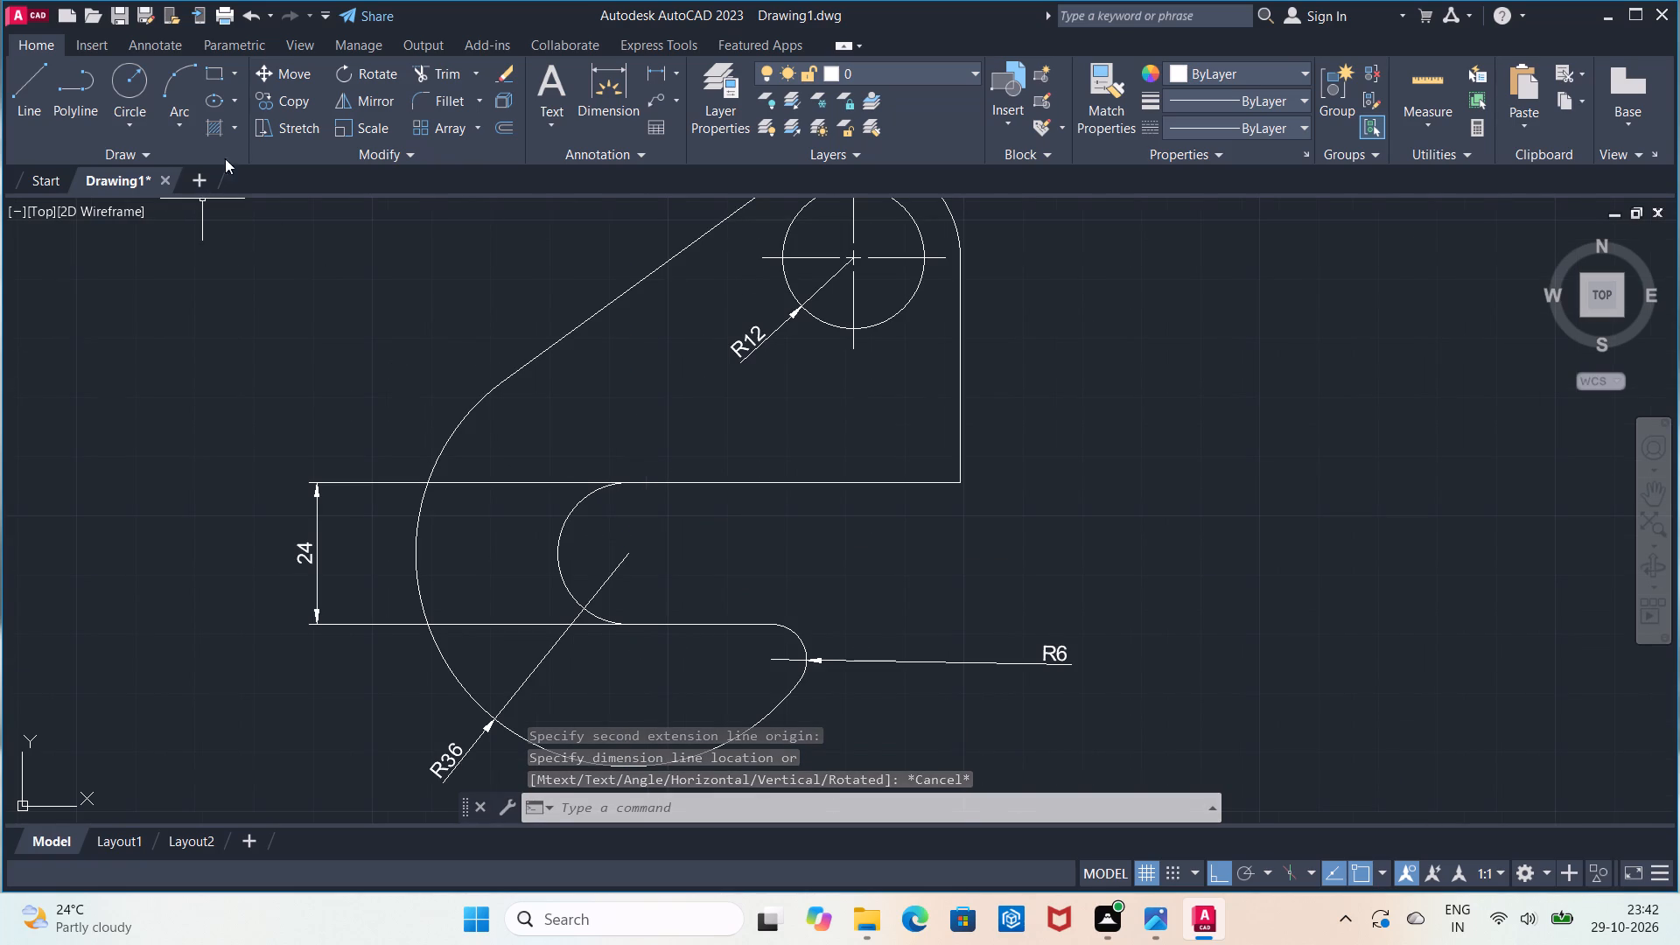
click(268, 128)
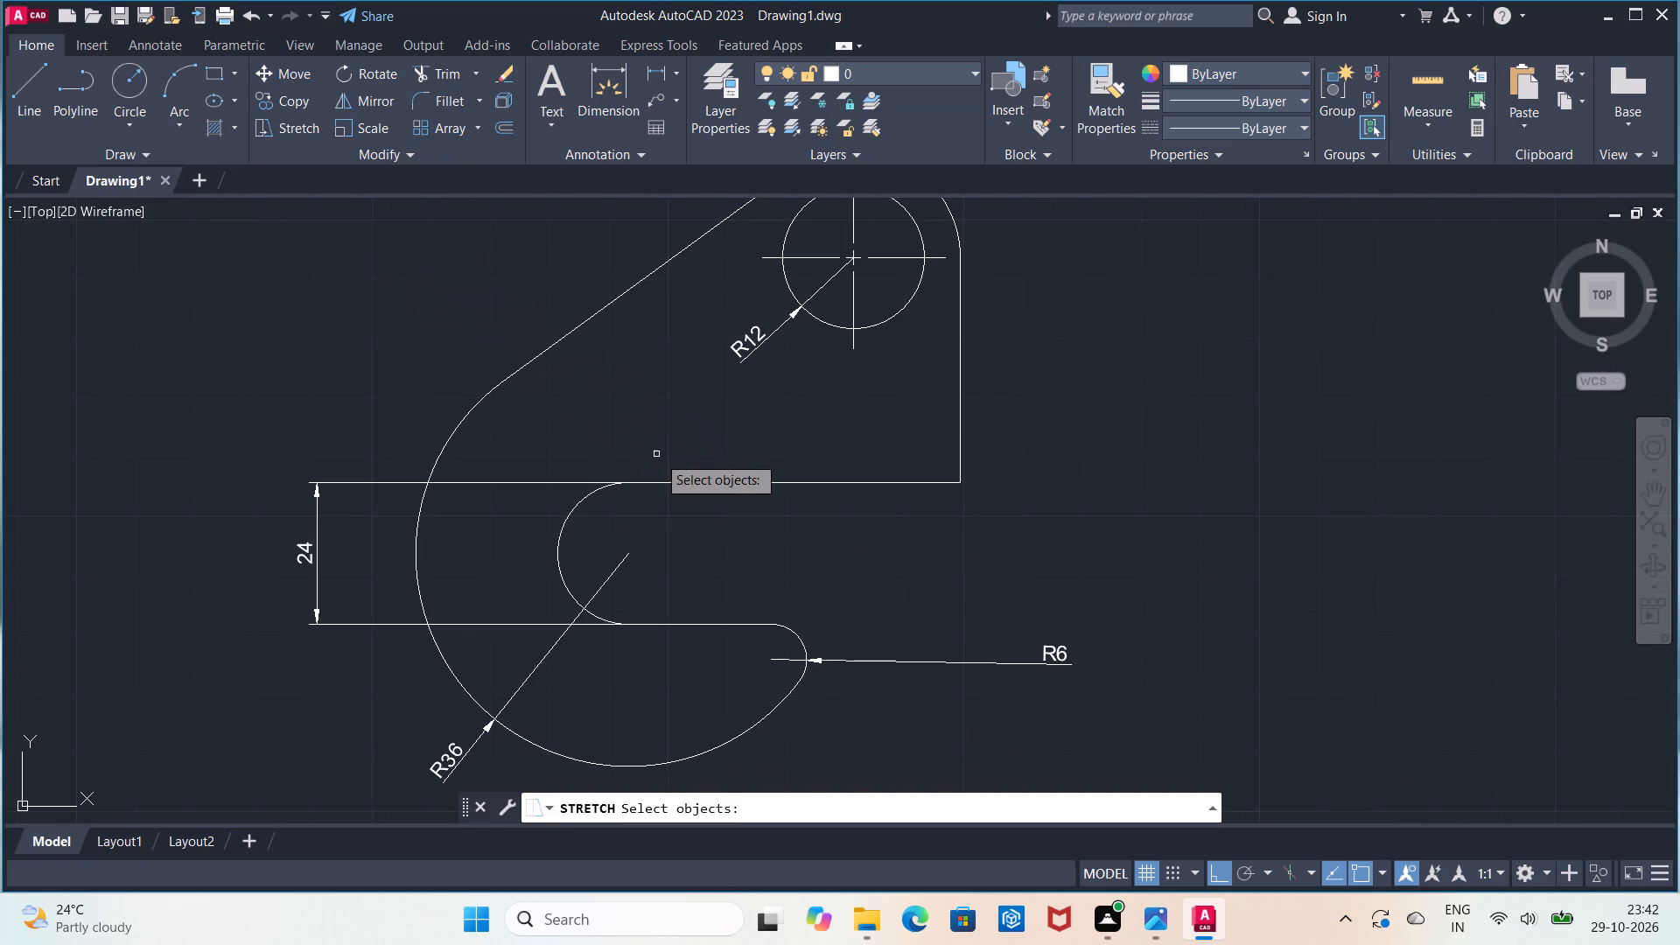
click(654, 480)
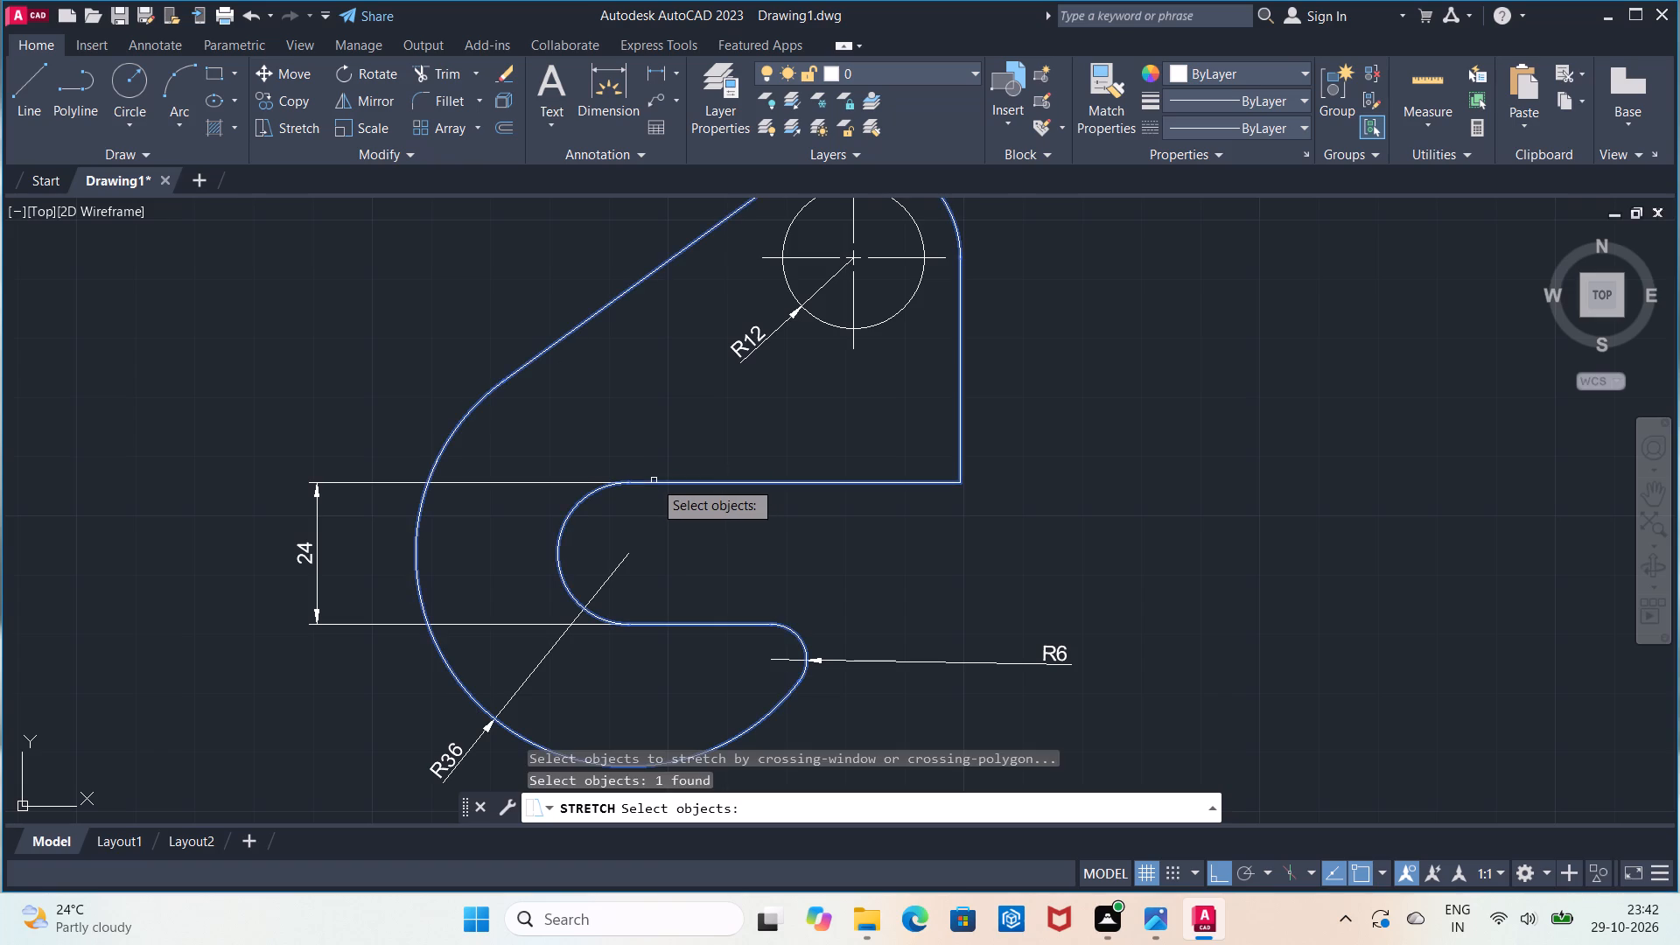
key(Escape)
Erase the entire hook profile together with all its dimensions and the center mark.
scroll(654, 480, down, 1)
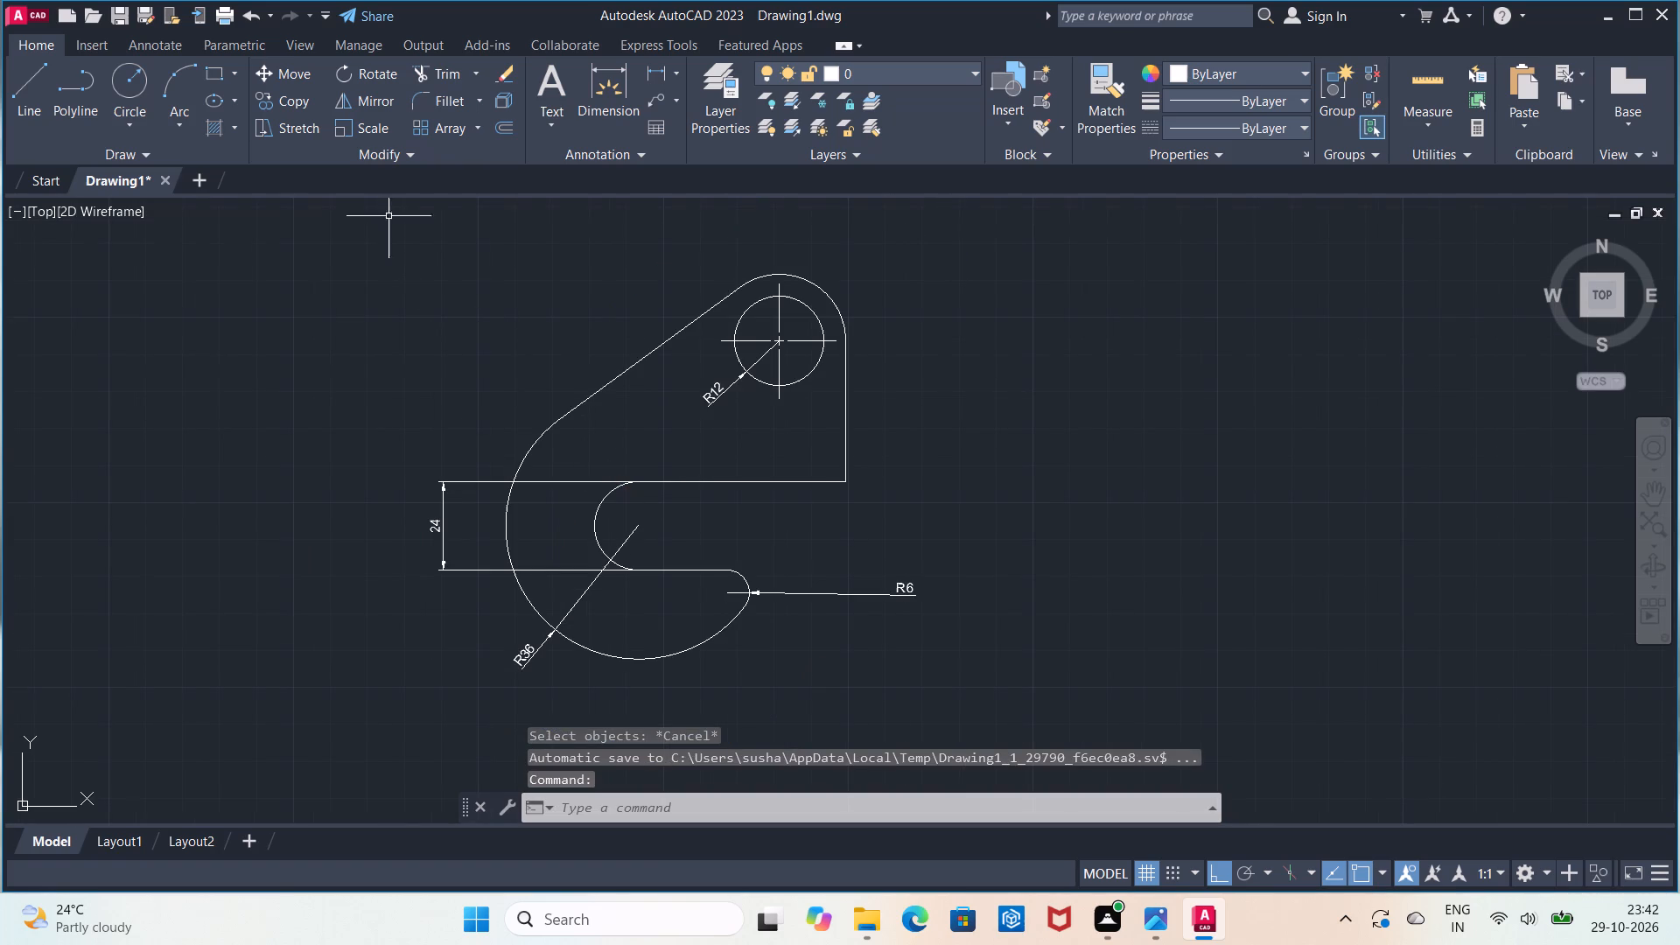
click(402, 199)
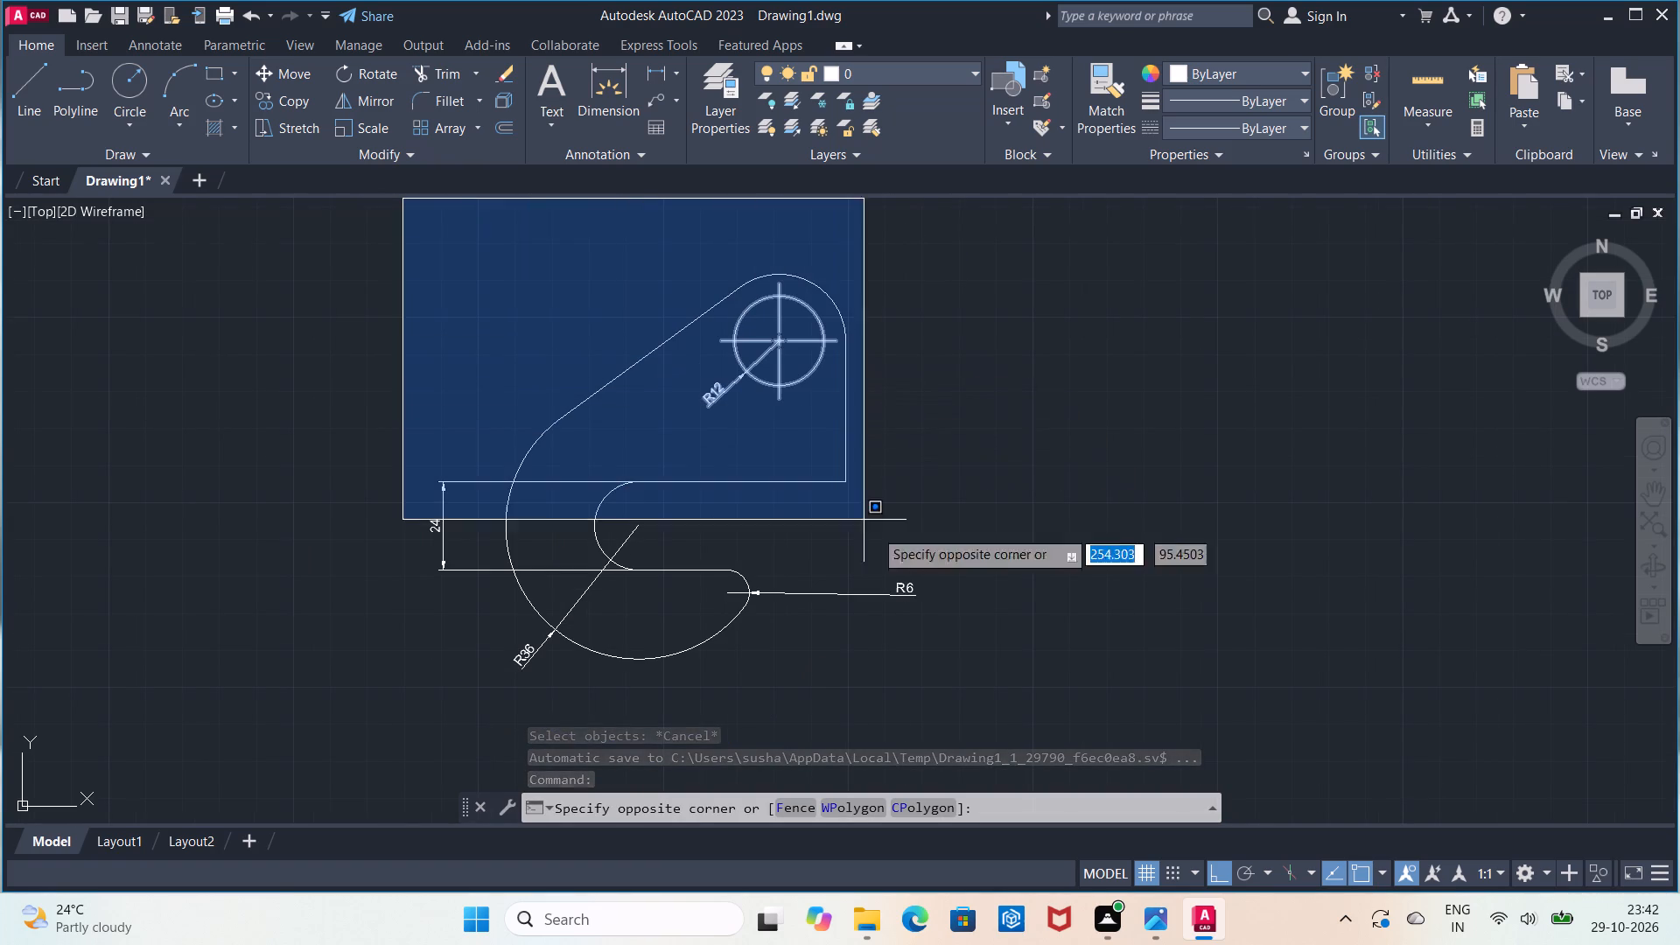
click(985, 689)
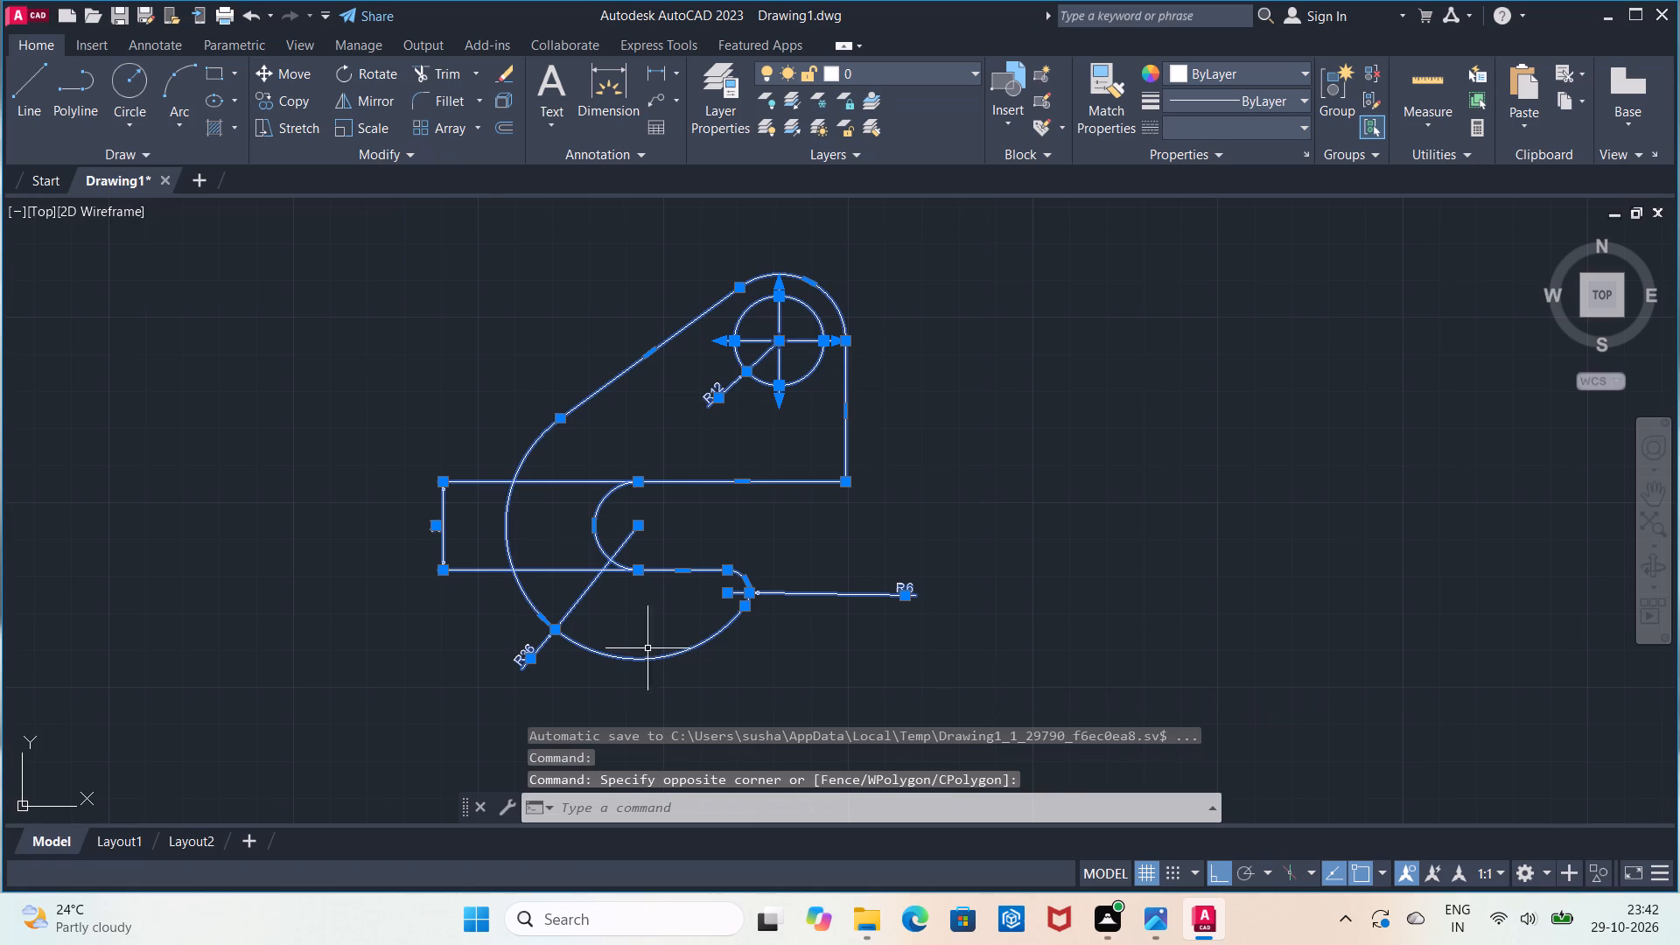
key(Delete)
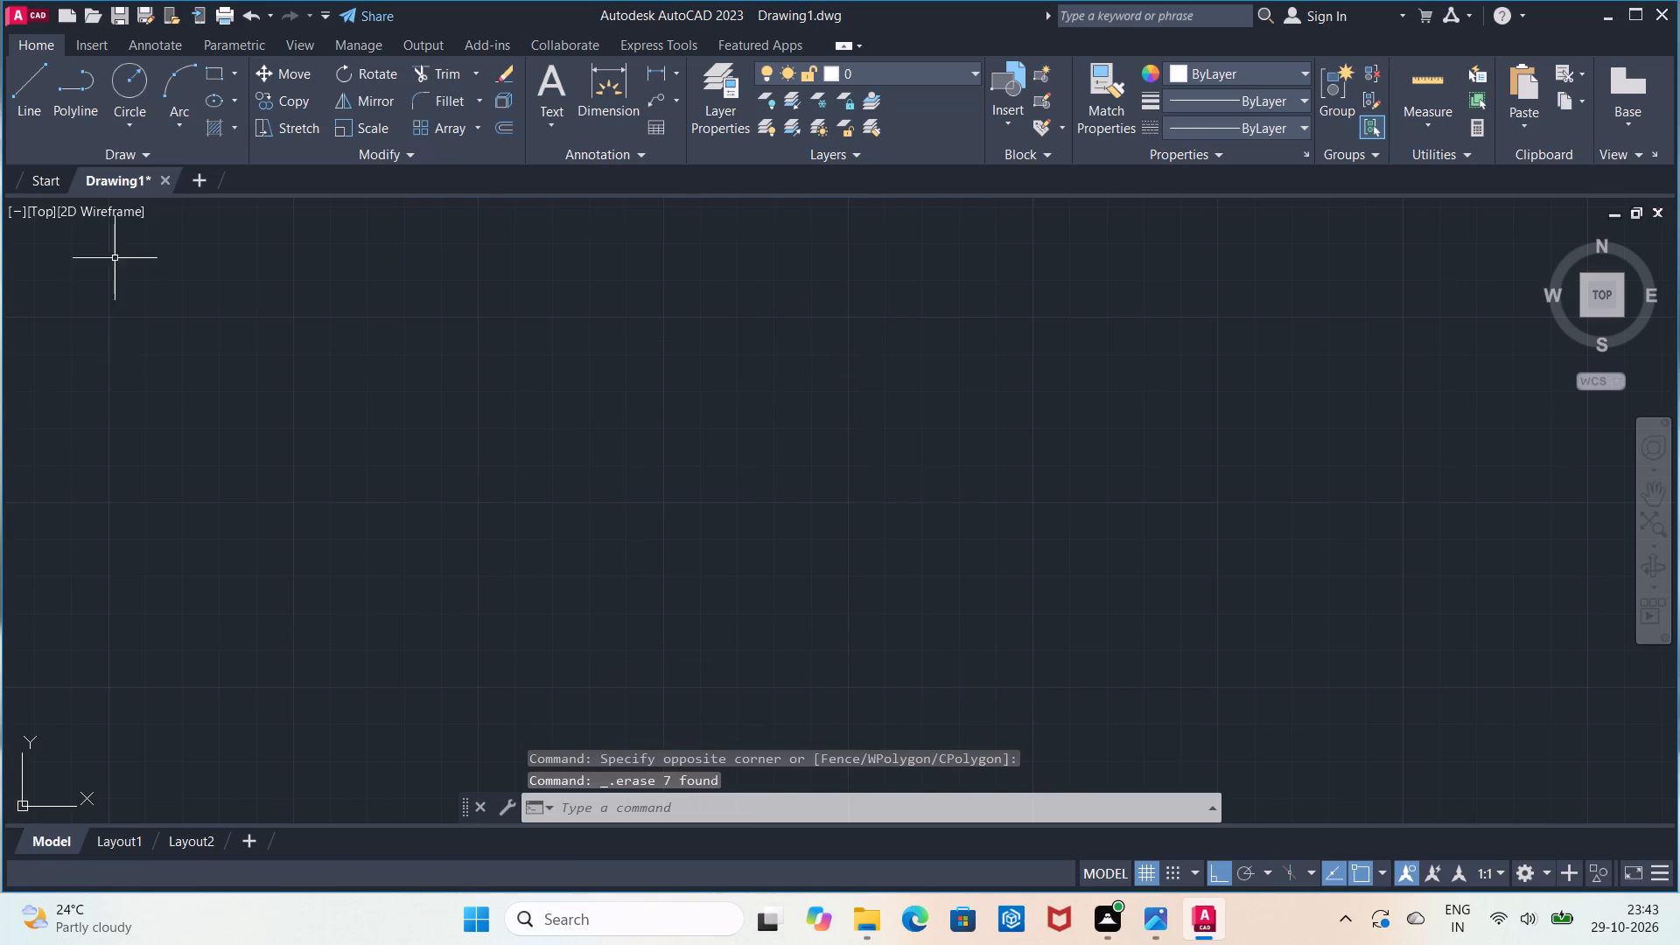
Draw two concentric circles with radii 12 and 18 in the empty drawing area.
click(129, 93)
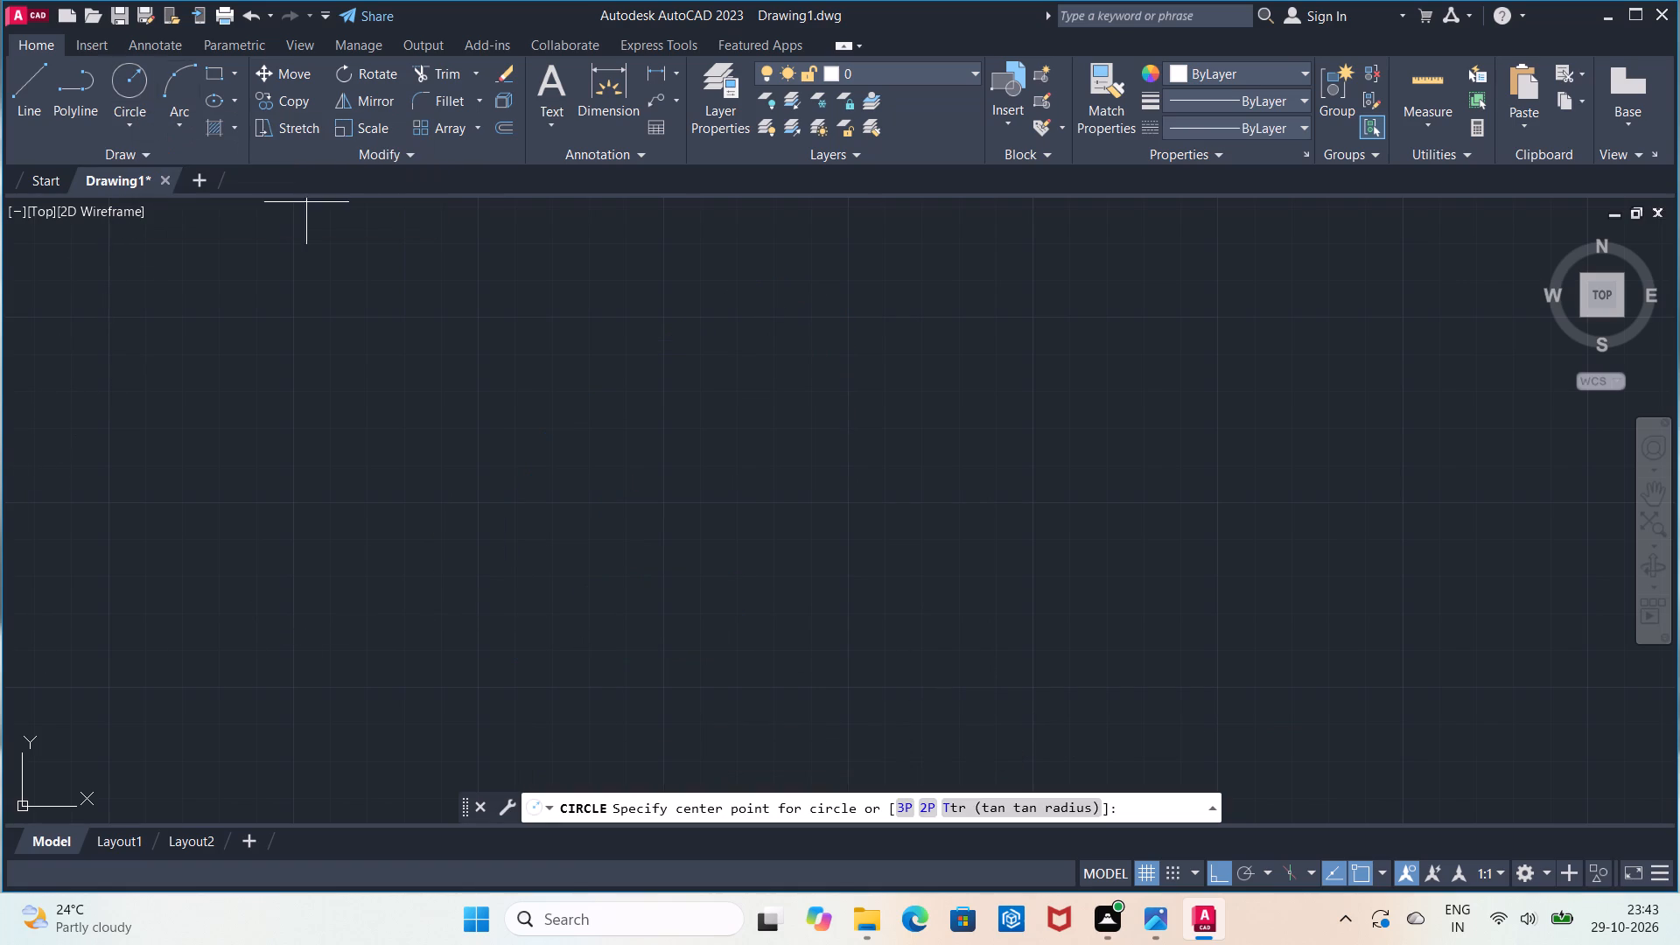
click(808, 409)
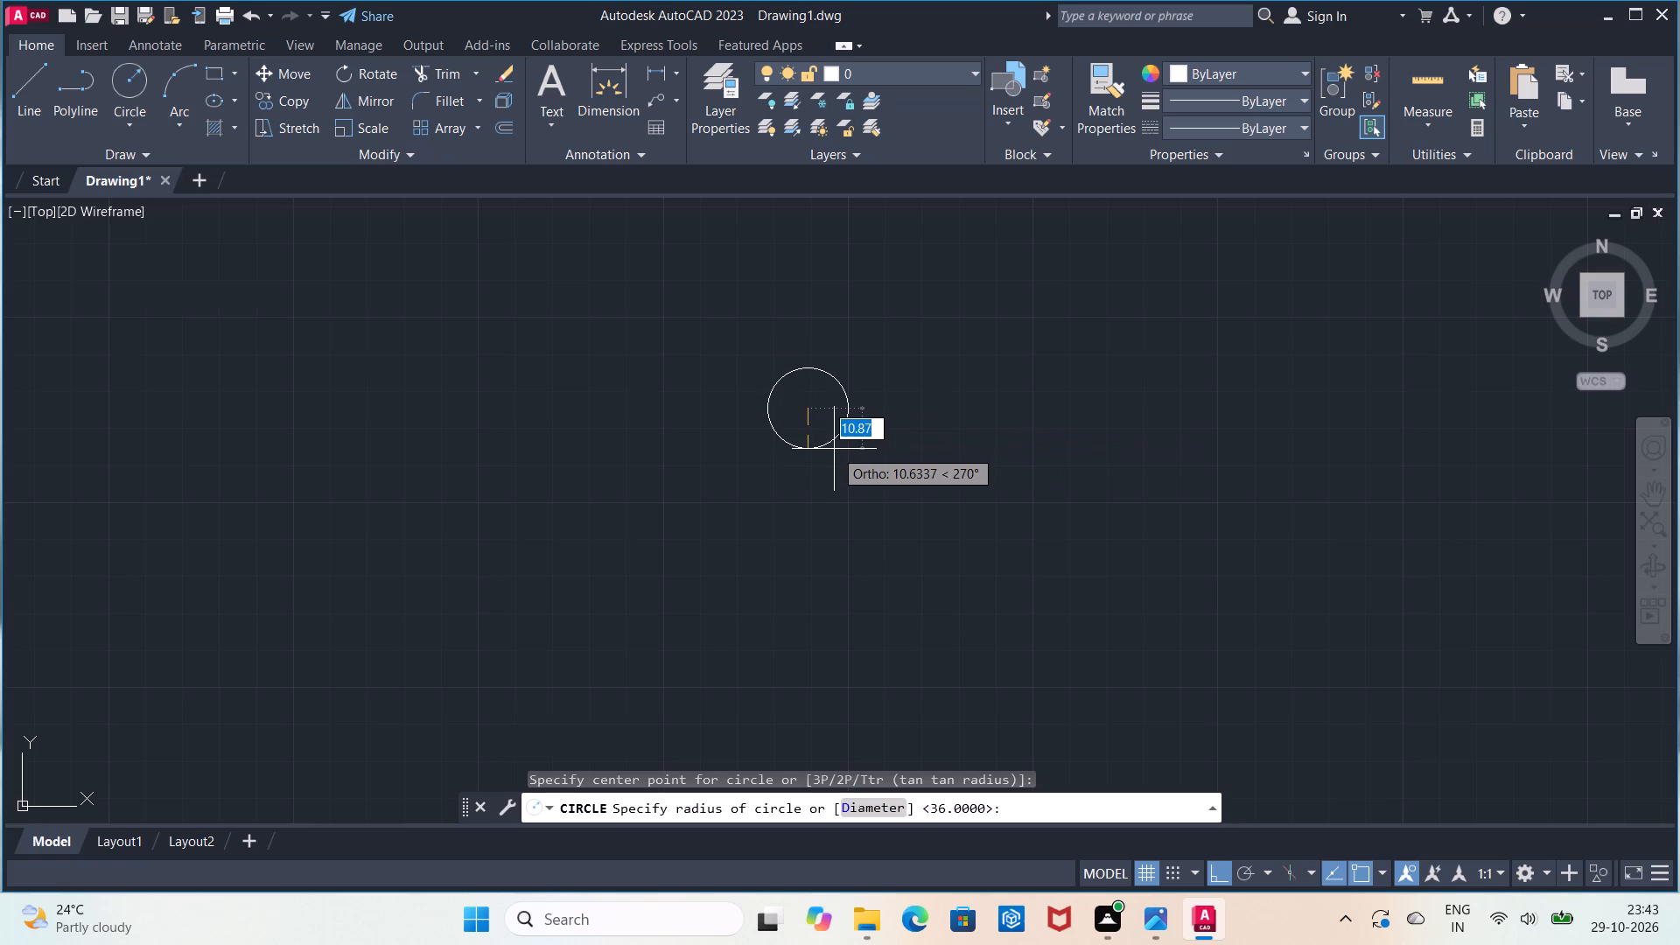
text(12)
key(Return)
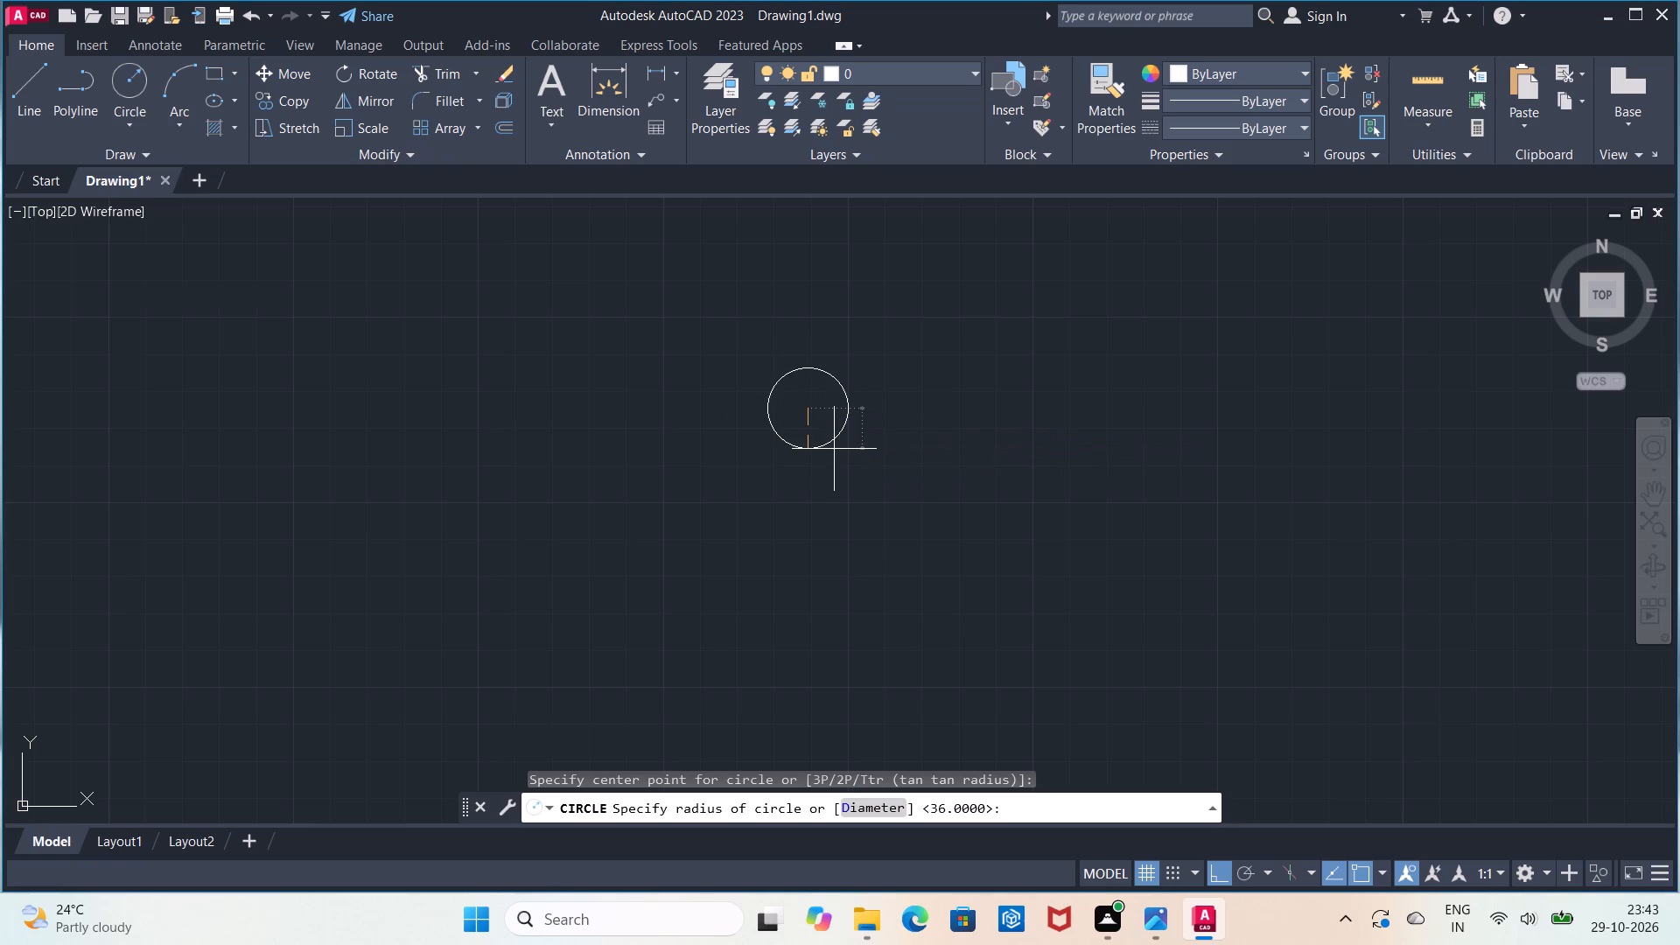
click(114, 79)
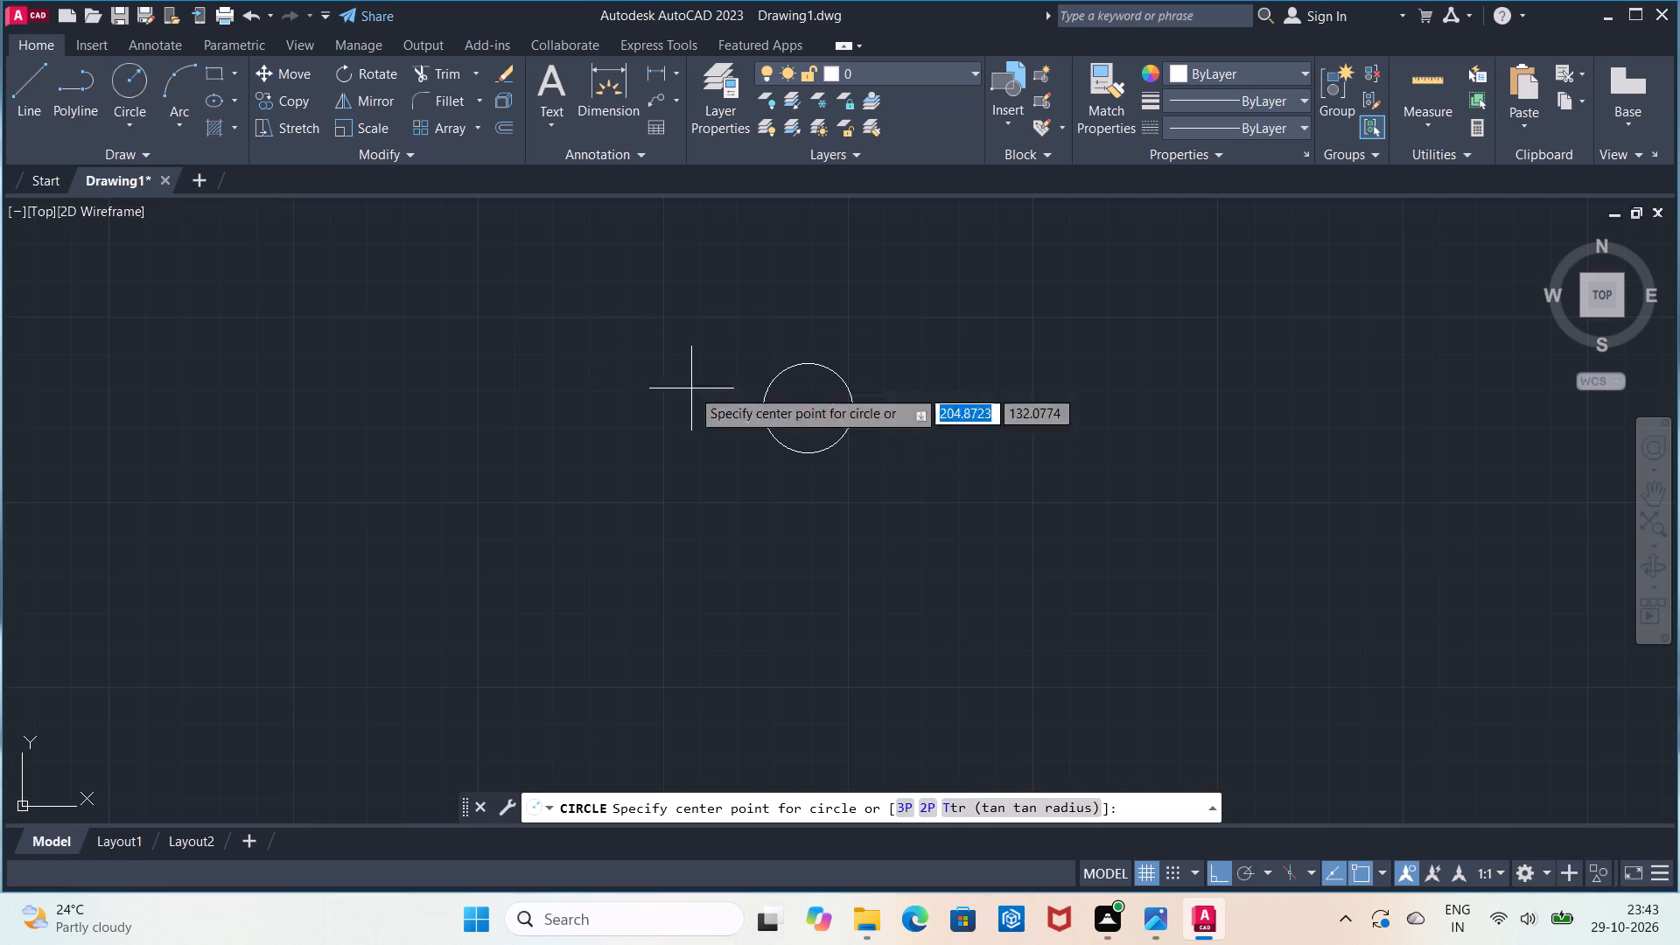
click(808, 409)
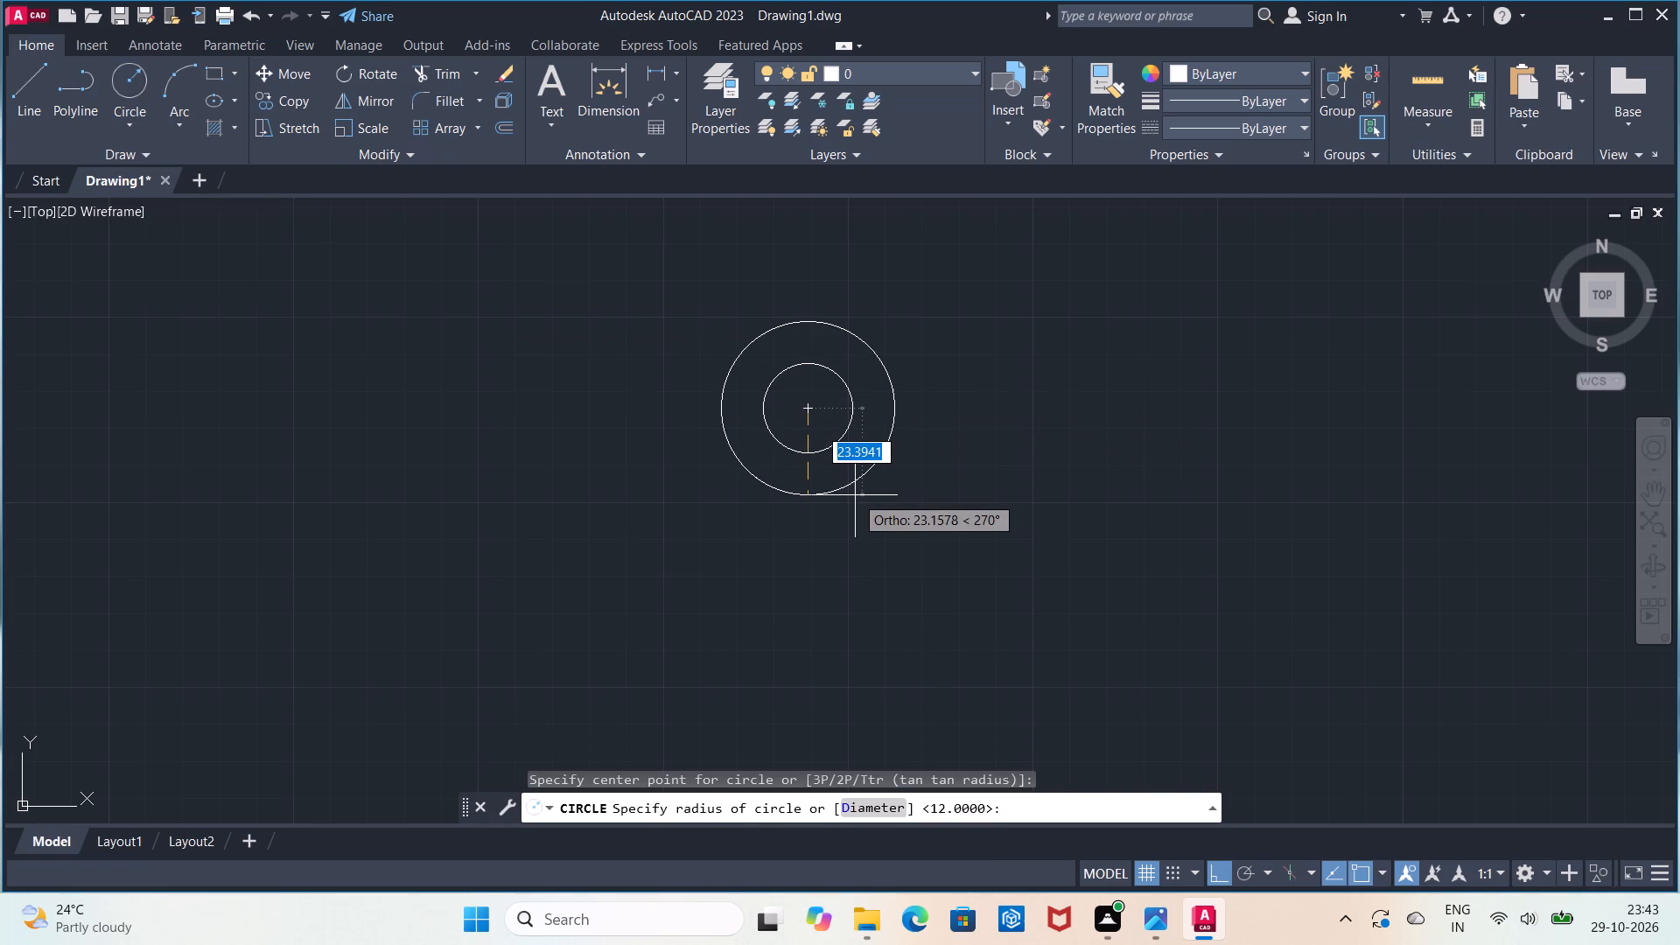
text(18)
key(Return)
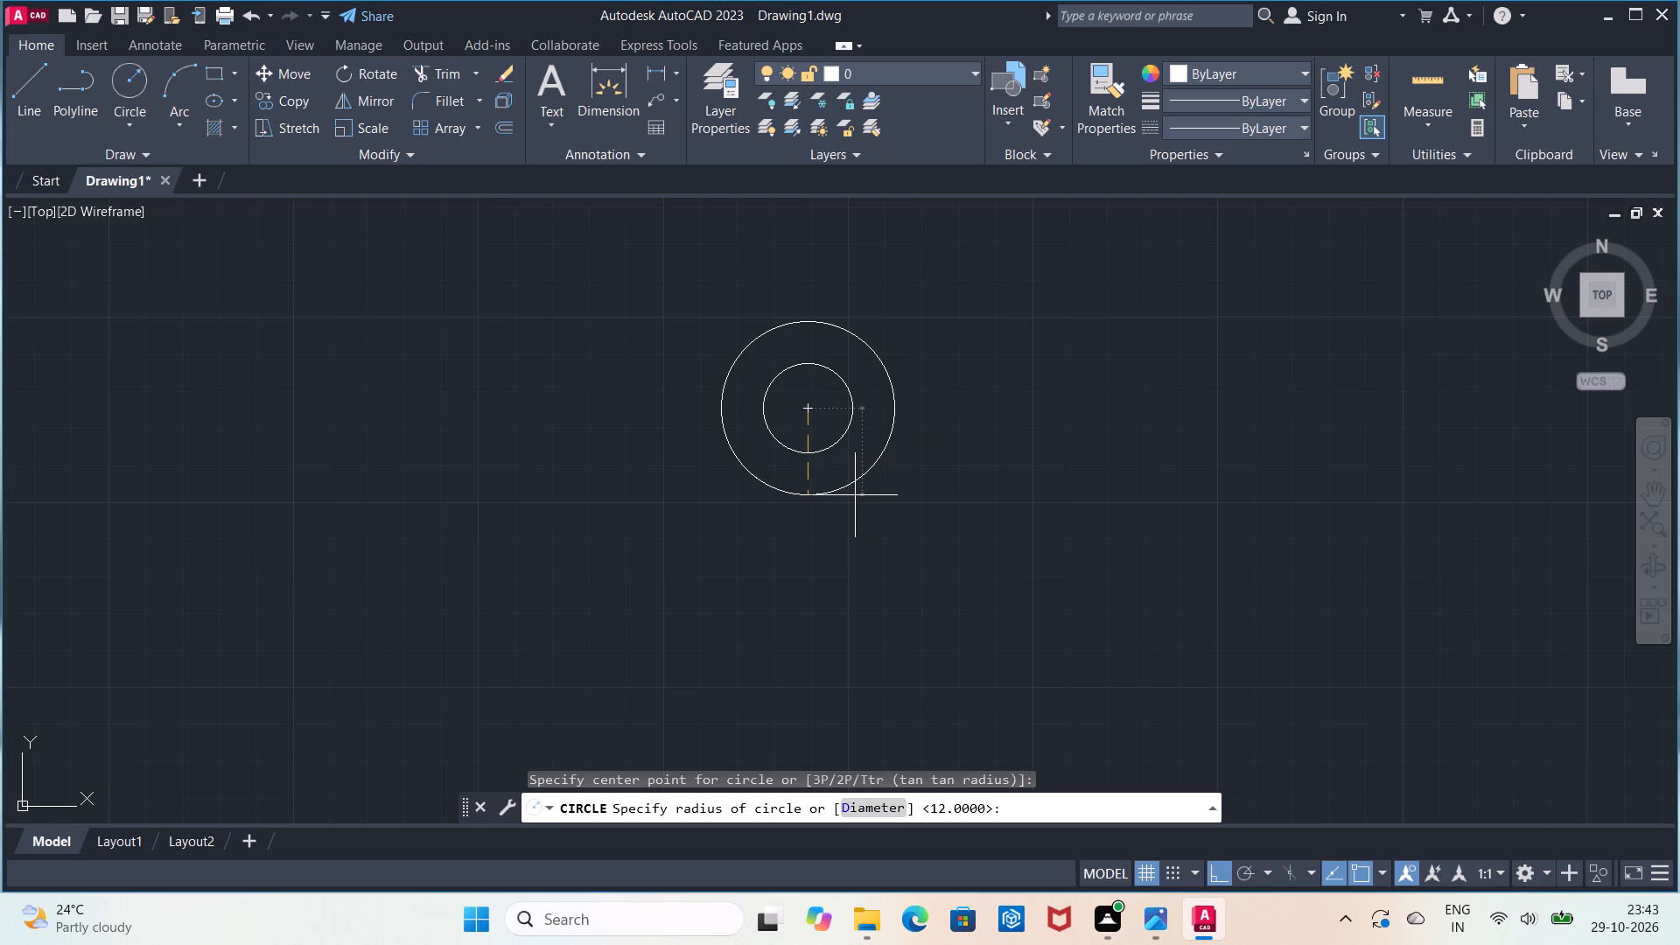
Draw a vertical line 38 units long downward from the right quadrant of the radius 18 circle.
click(46, 93)
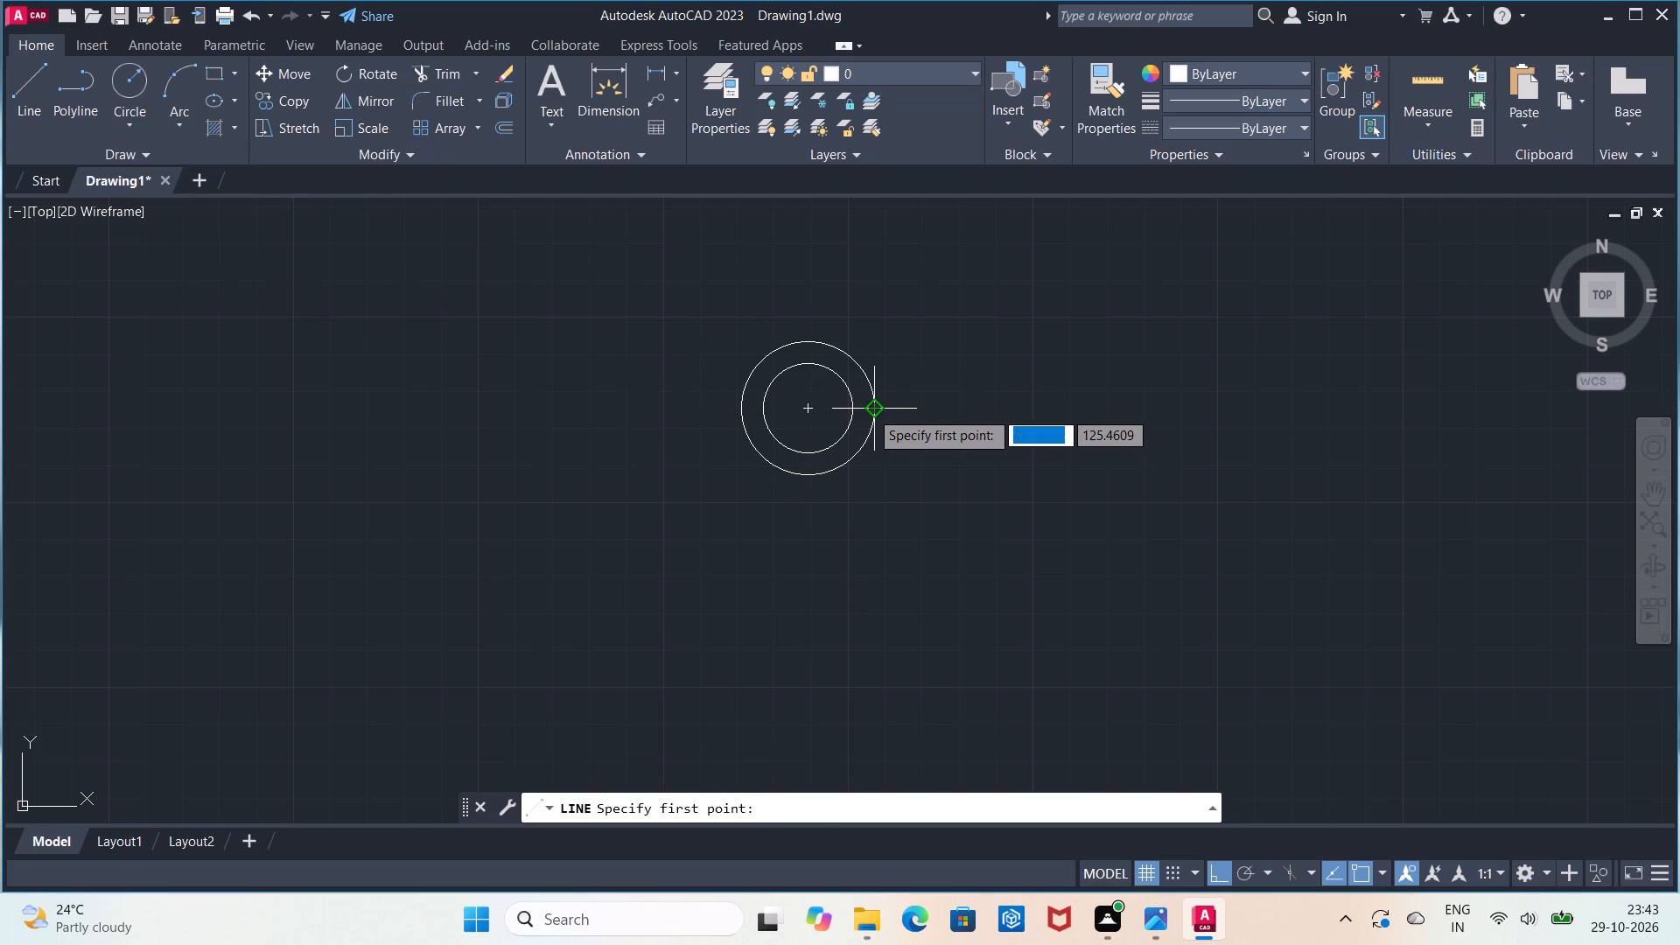
click(870, 410)
text(38)
key(Return)
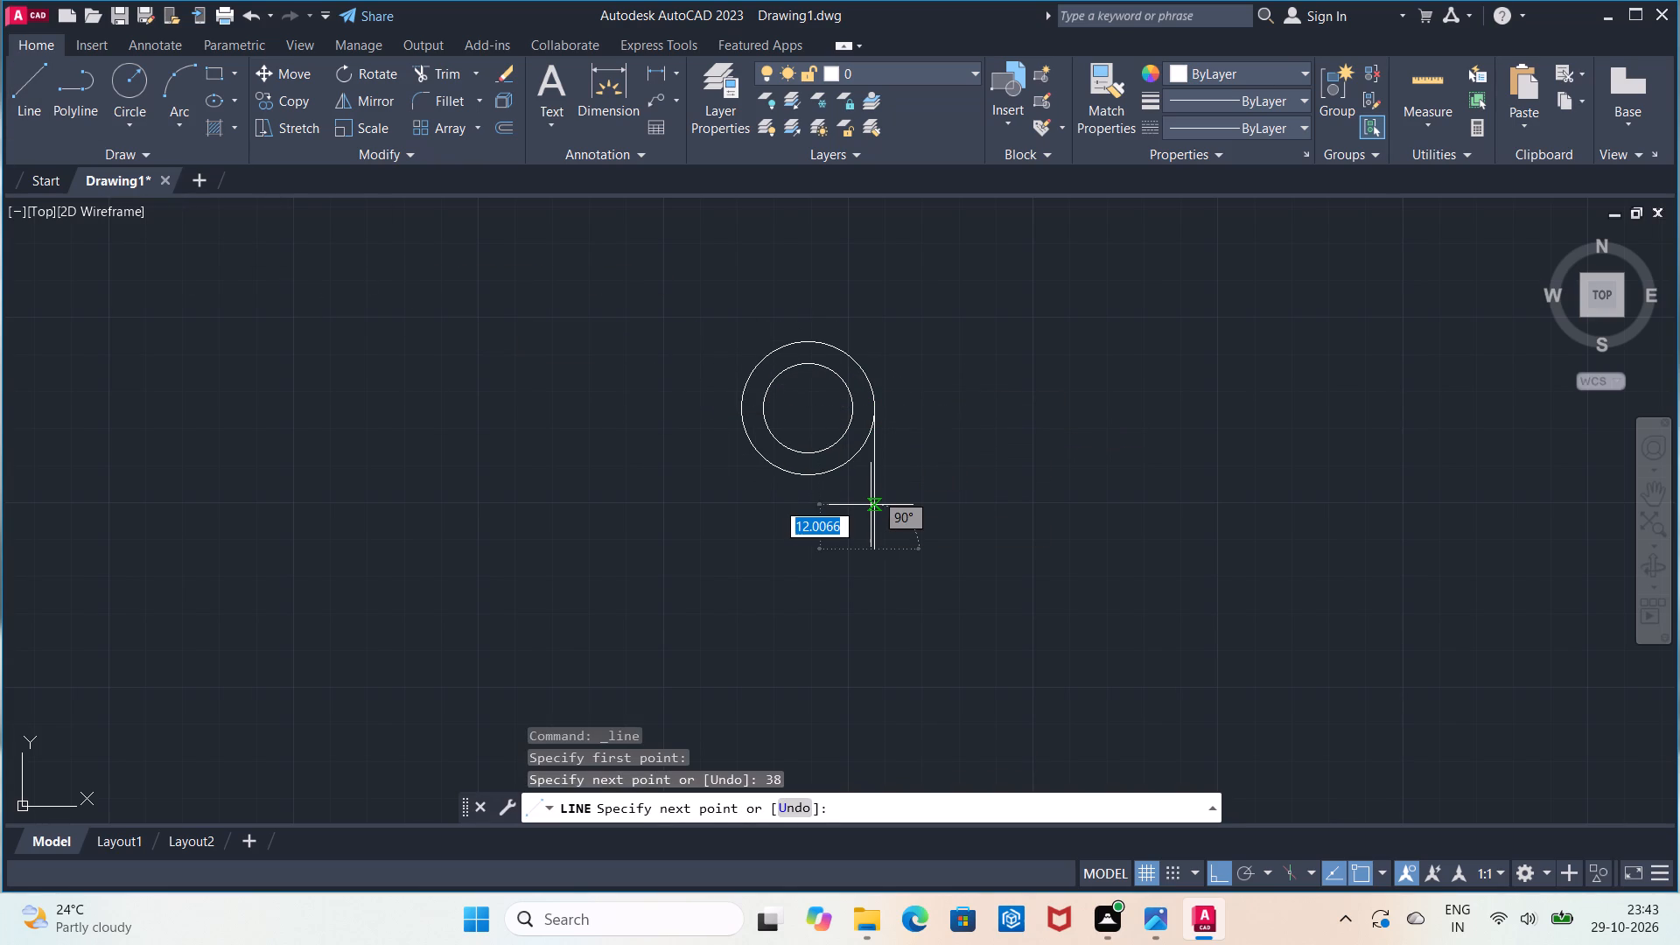
key(Escape)
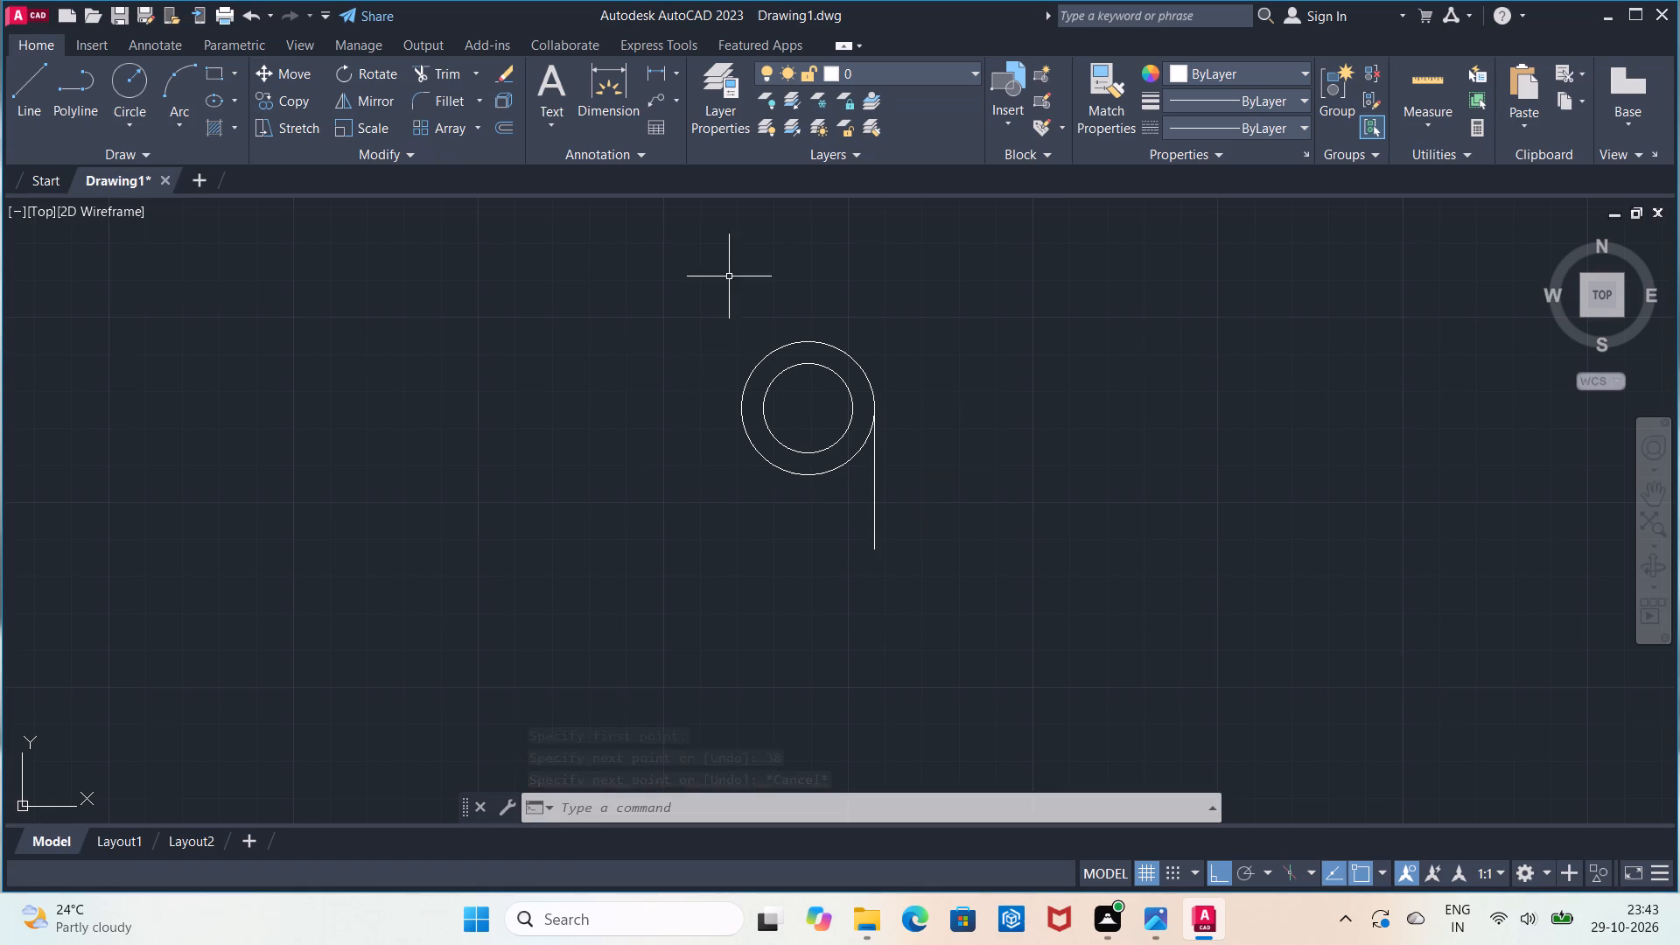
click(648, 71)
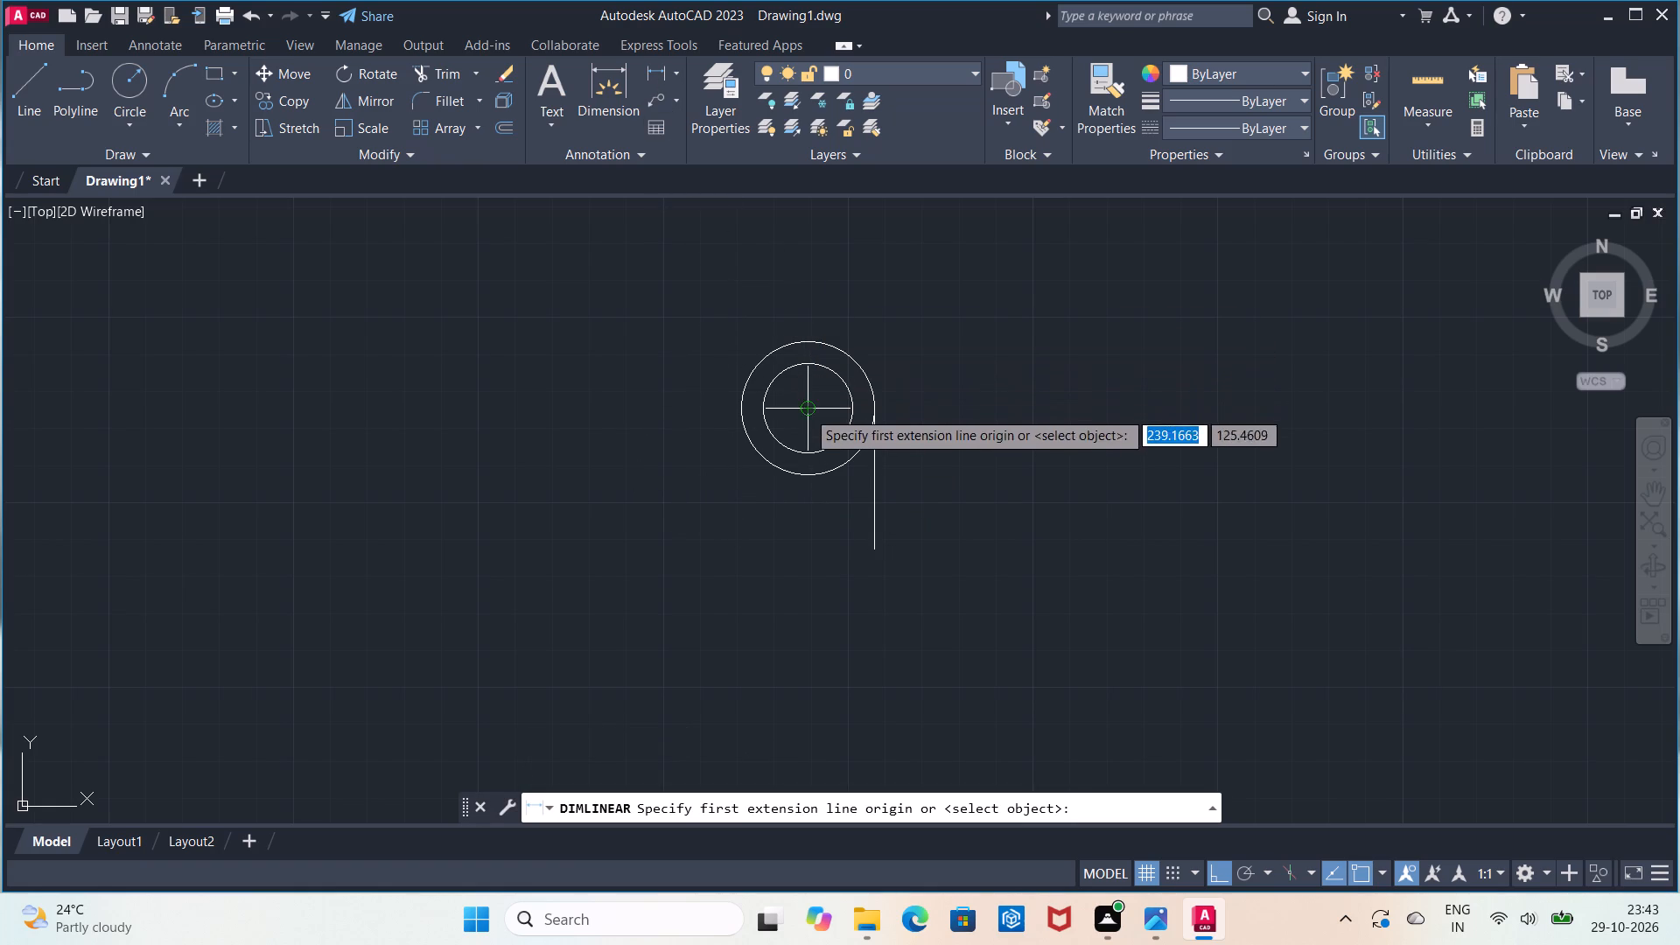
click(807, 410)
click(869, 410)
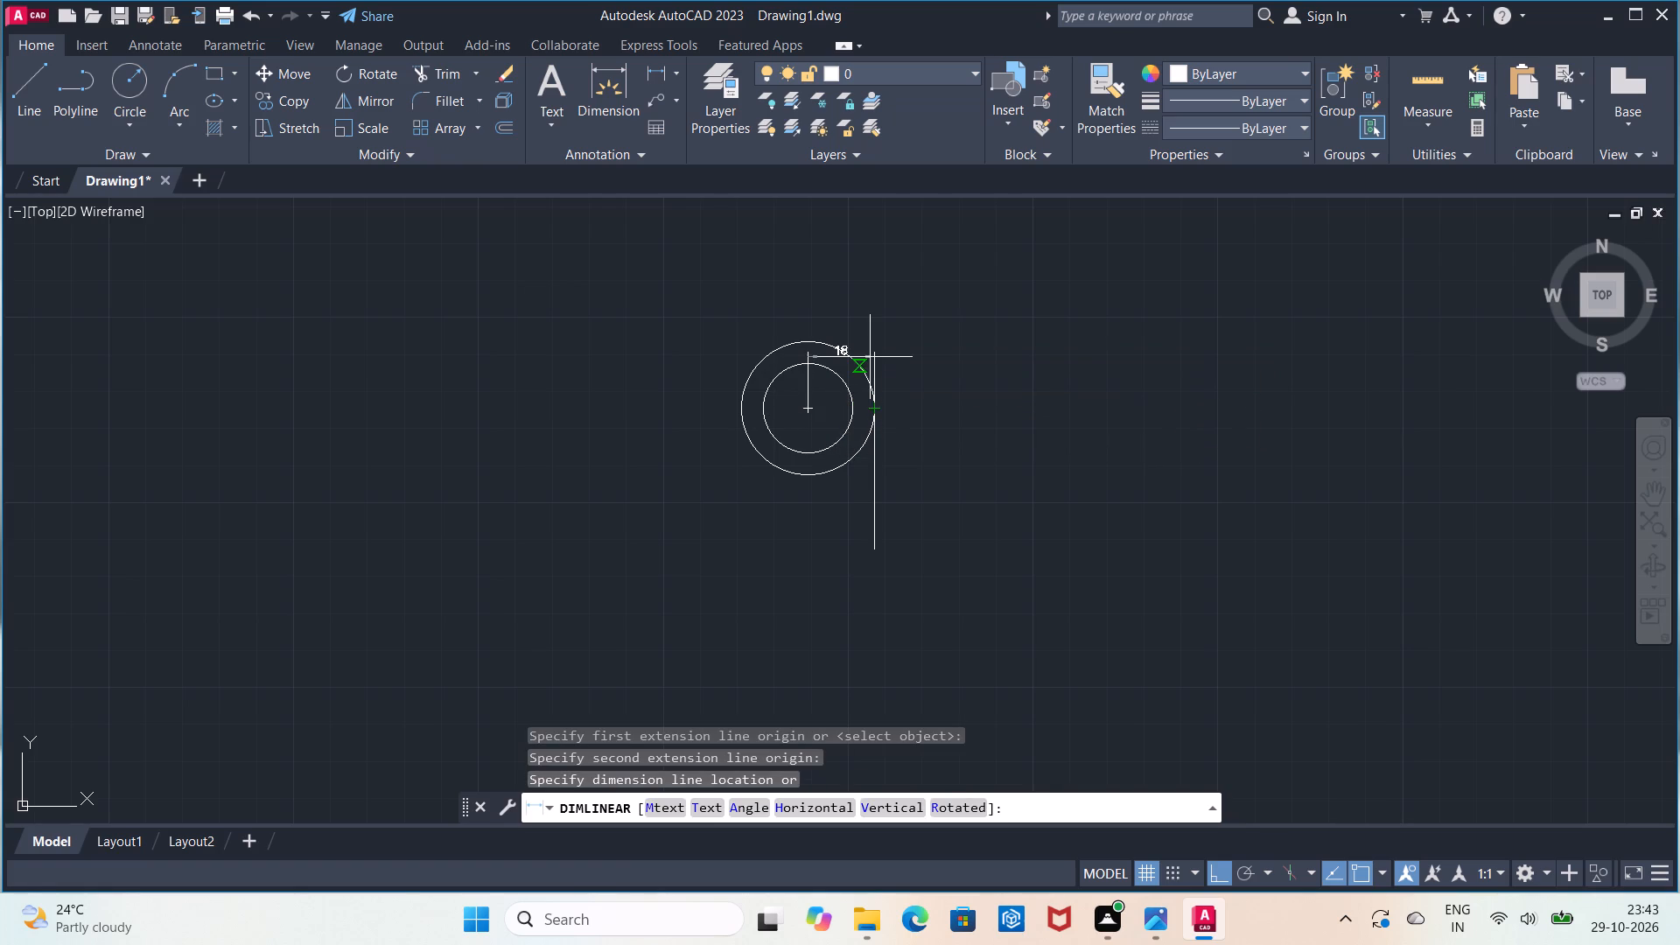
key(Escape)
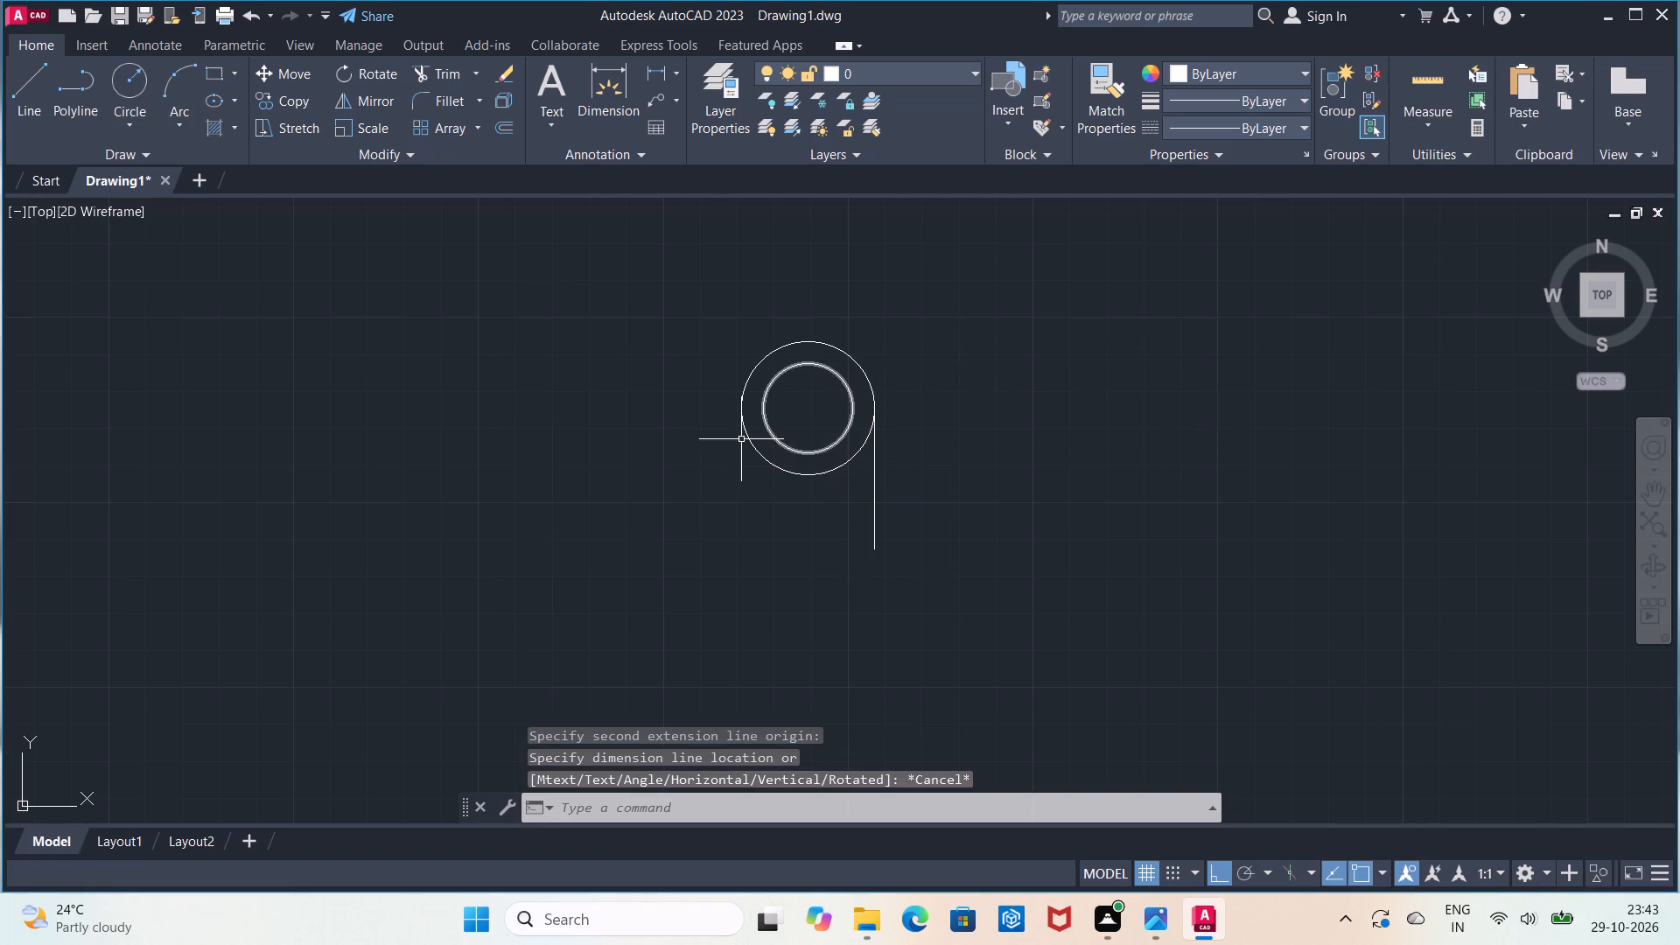
Draw a horizontal line 66 units long to the left from the lower end of the vertical line.
click(40, 118)
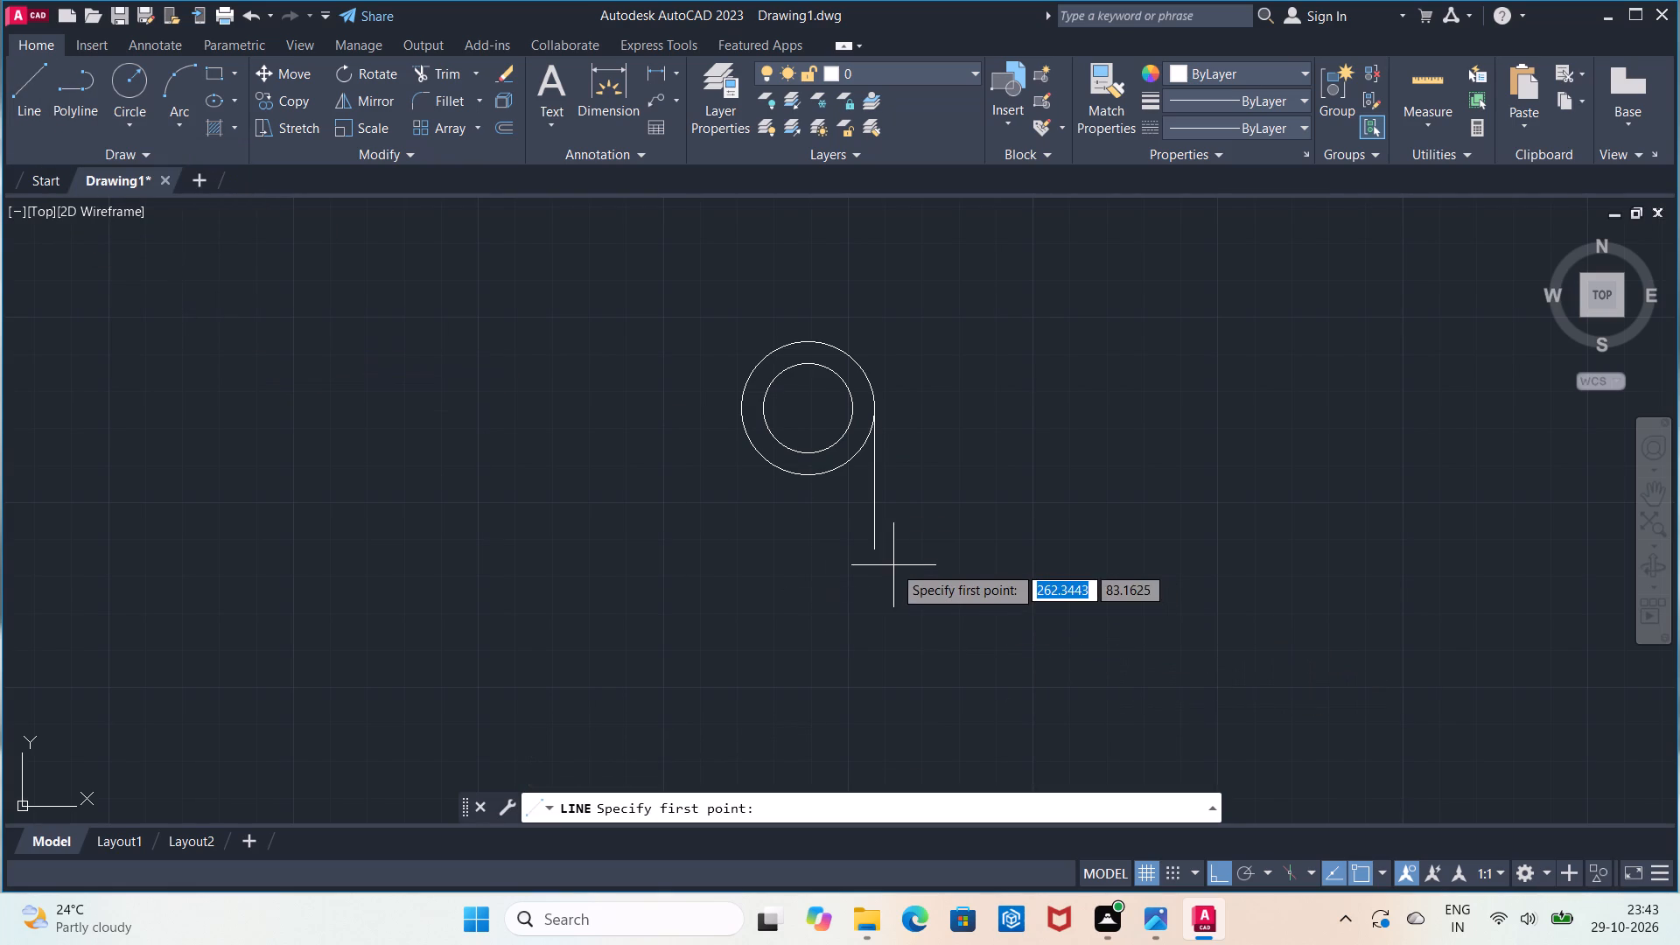
click(868, 546)
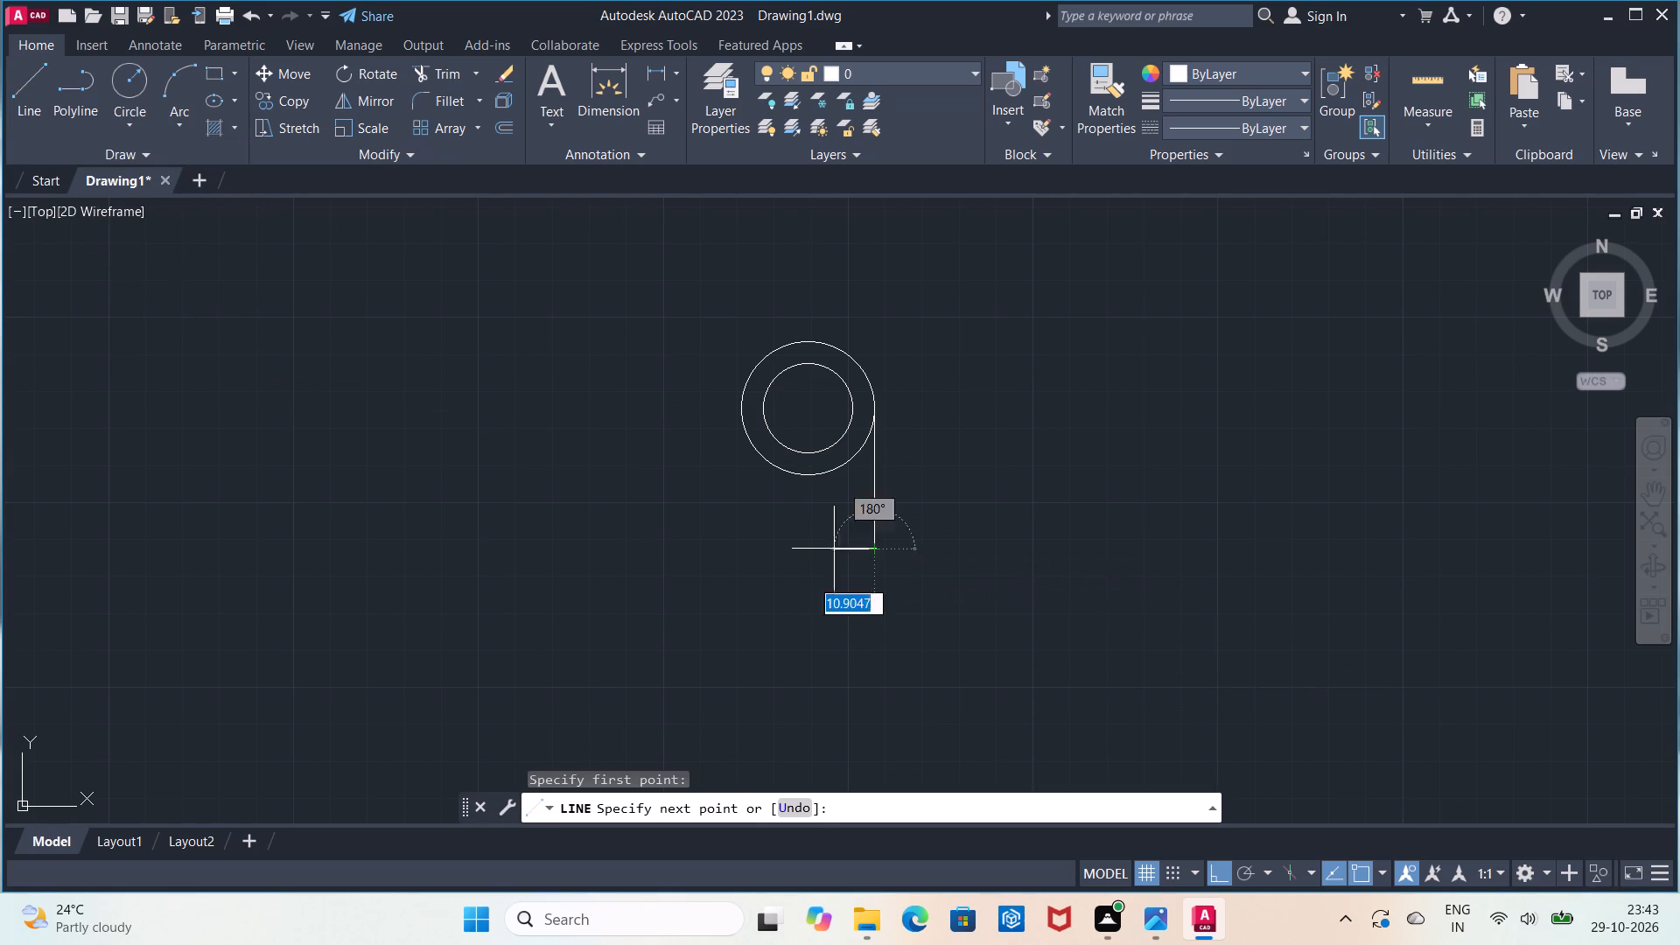
text(66)
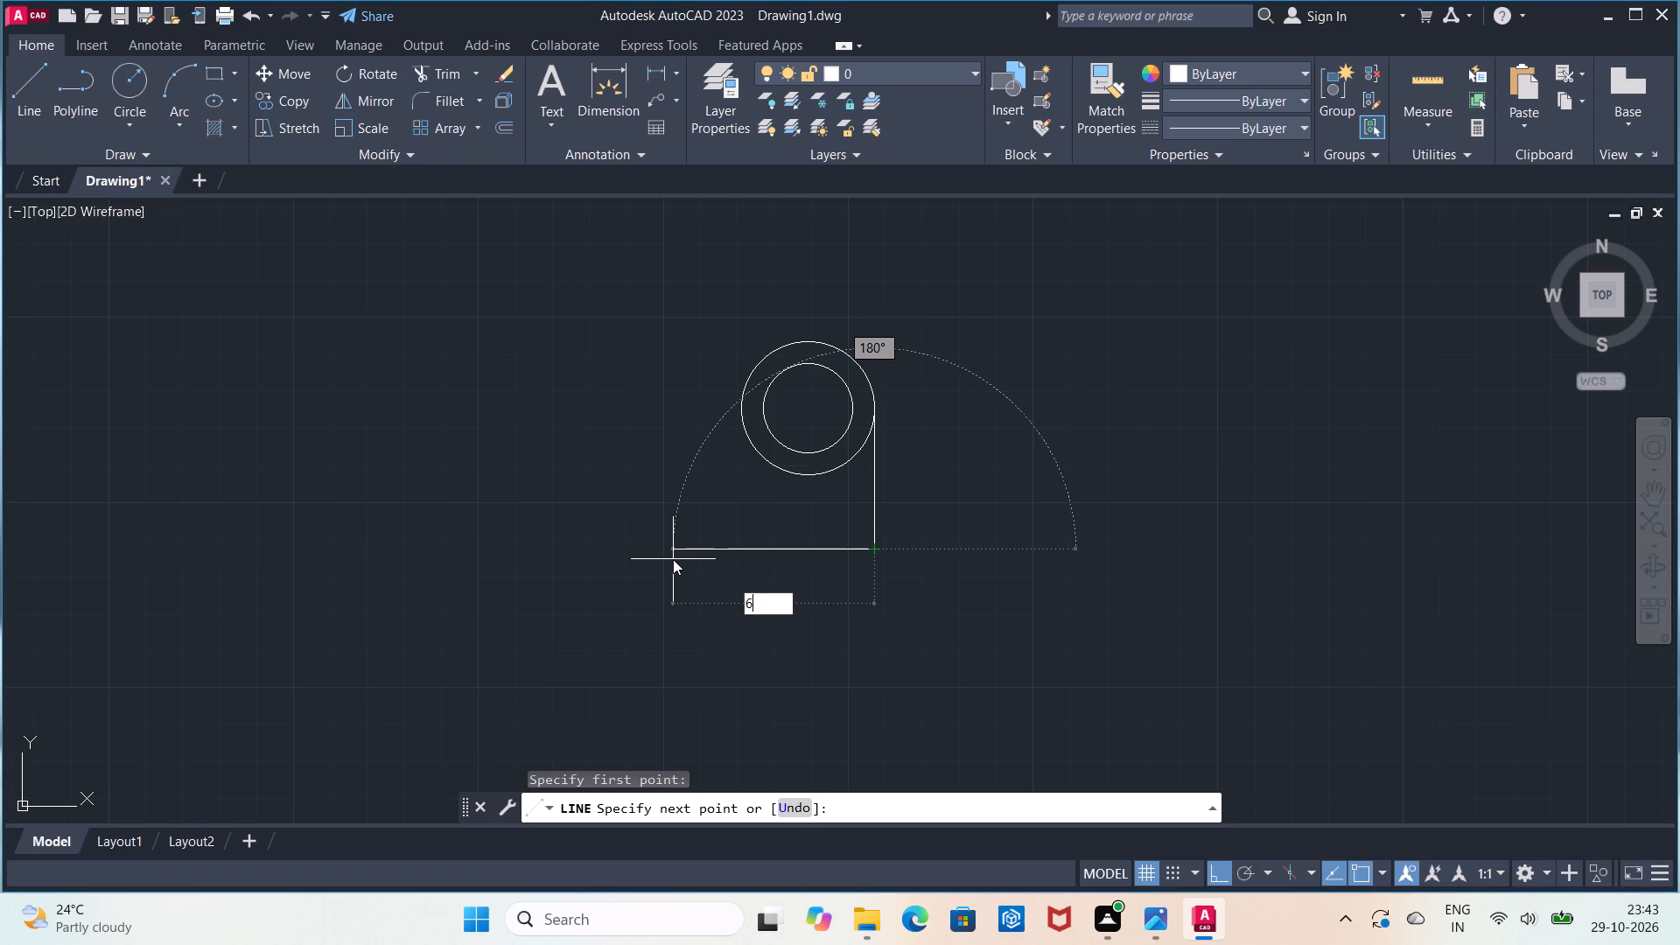
key(Return)
key(Escape)
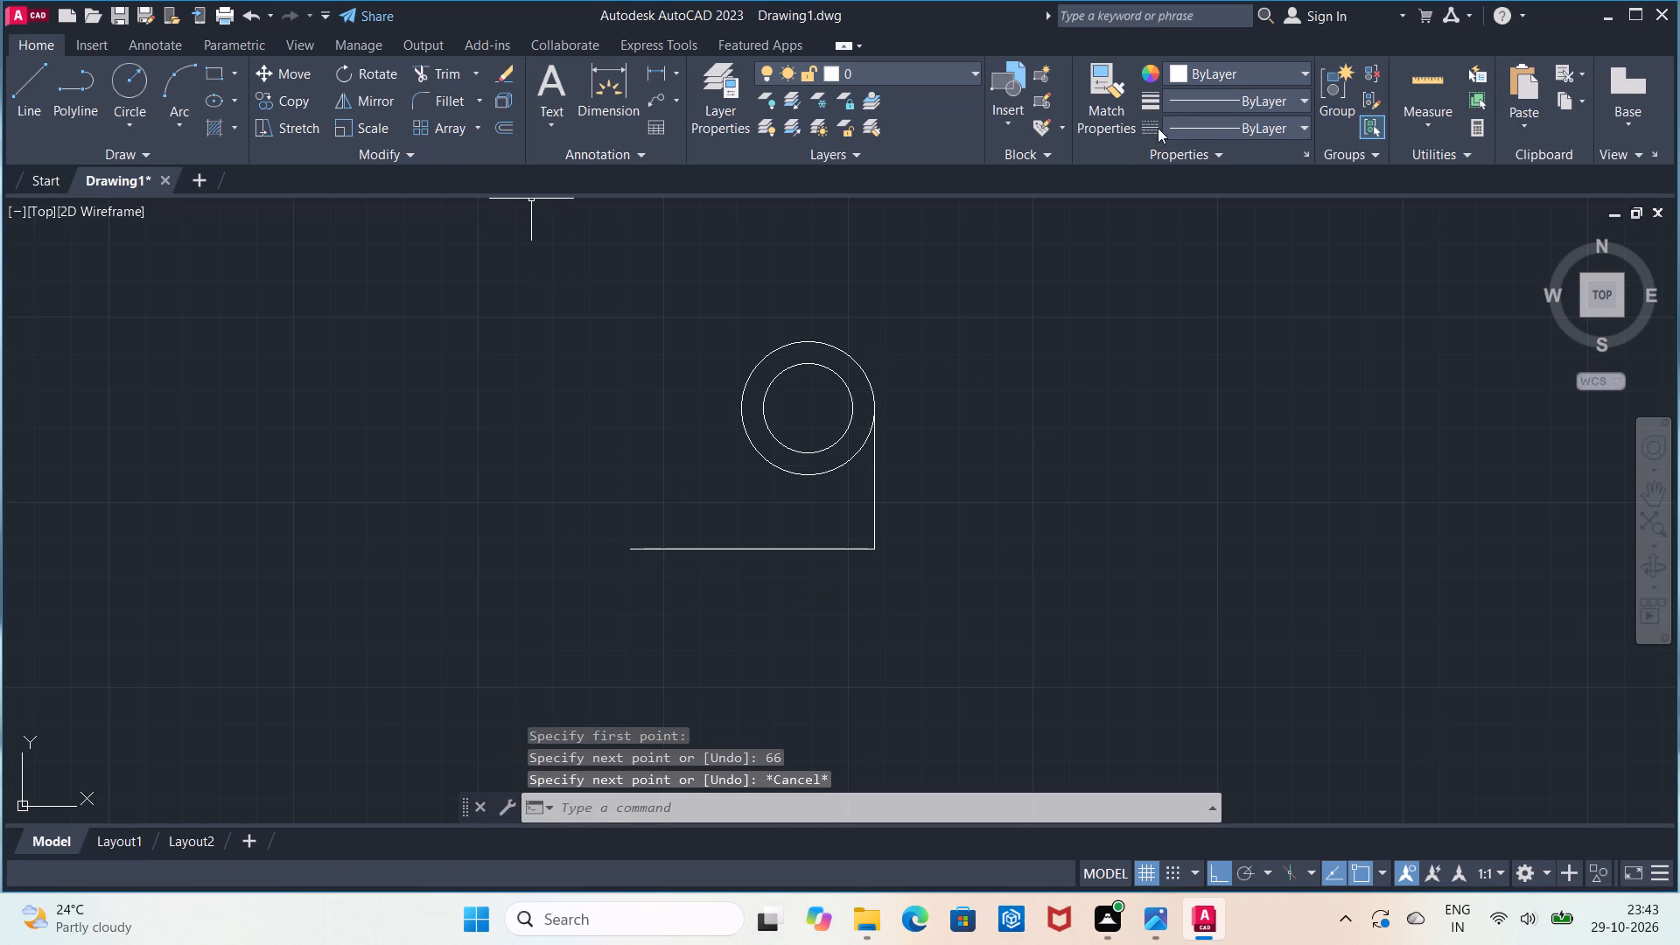
Draw a vertical line 24 units long downward from the horizontal line's left end, using the CENTER2 linetype.
click(1196, 122)
click(1222, 206)
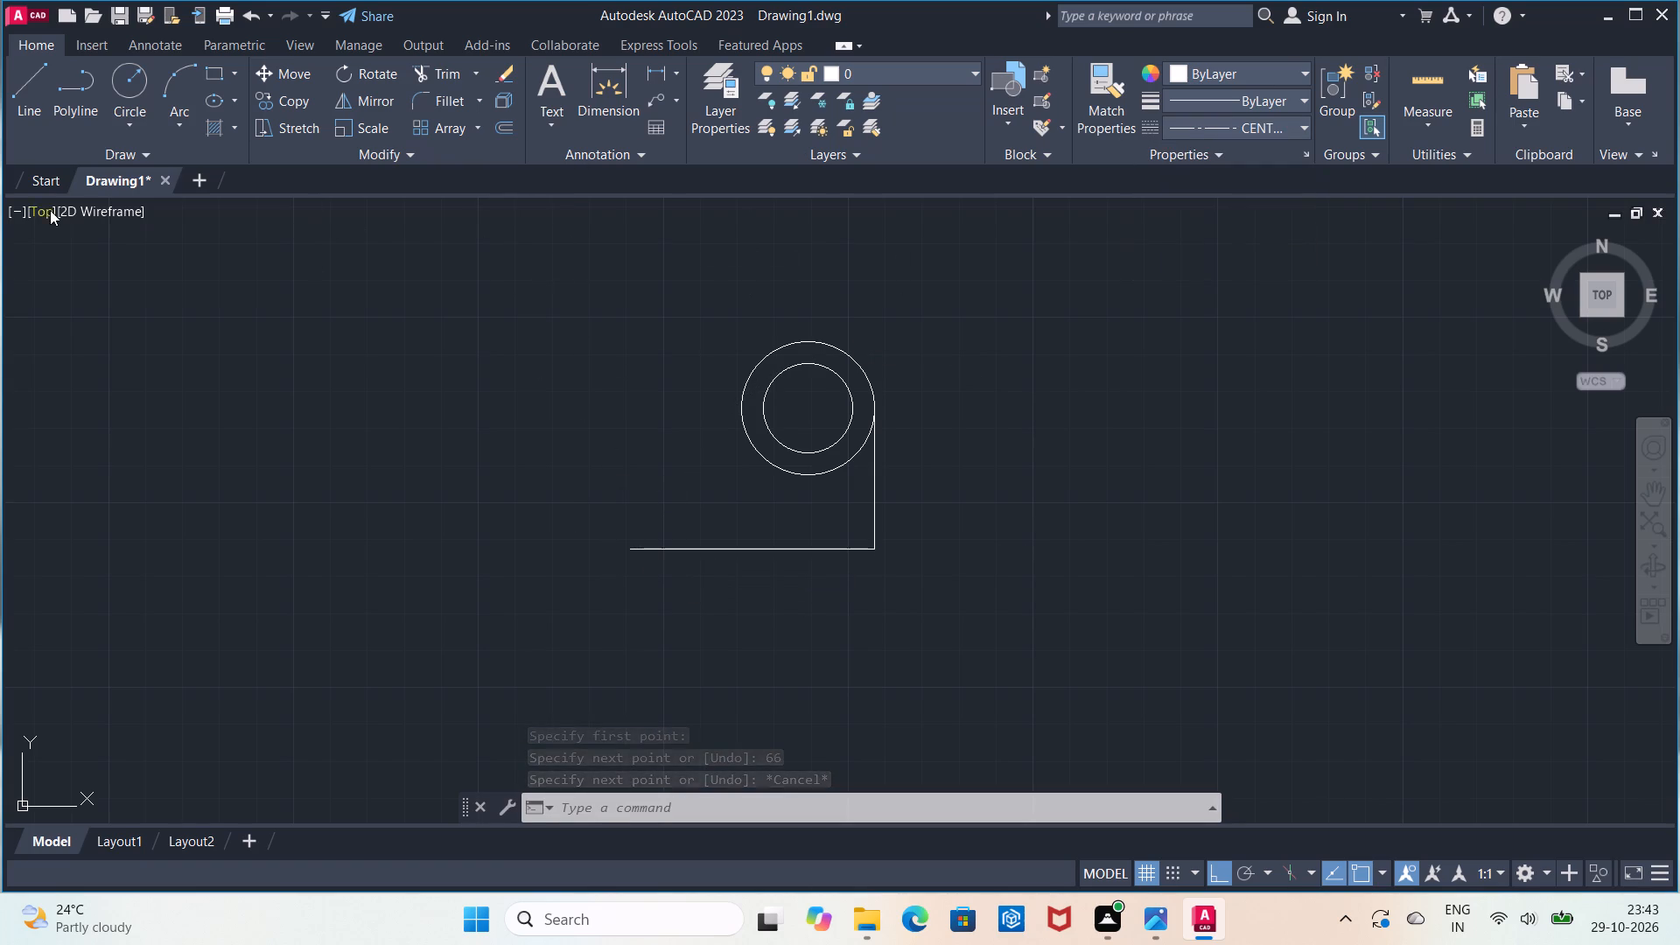
click(32, 124)
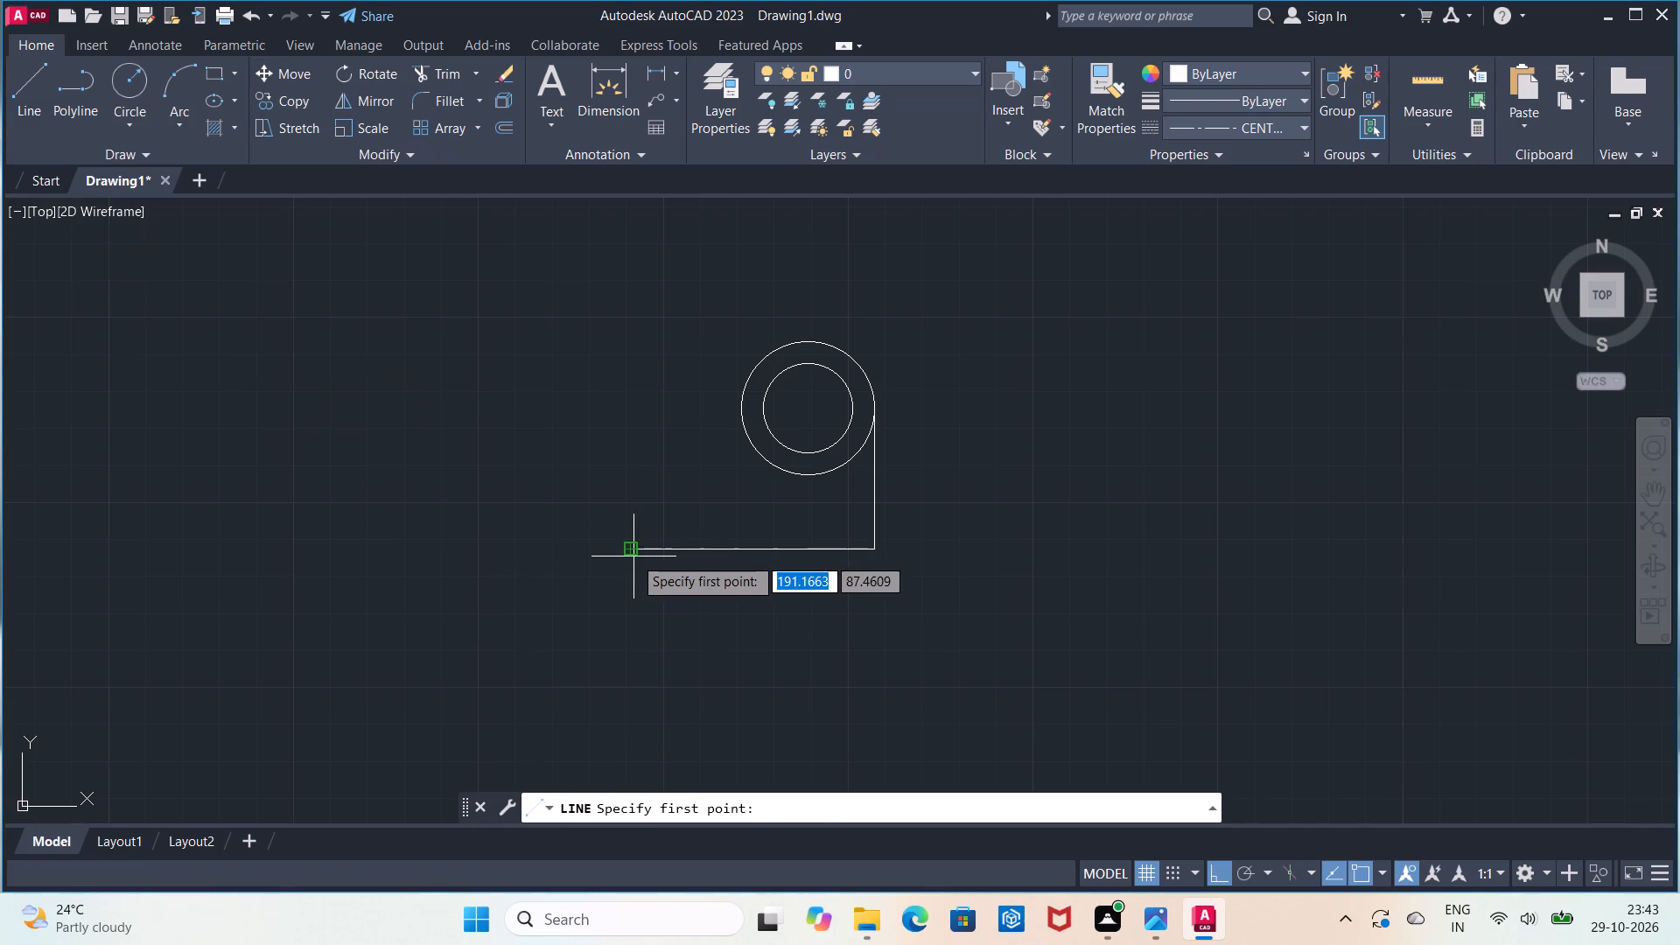
click(633, 556)
text(24)
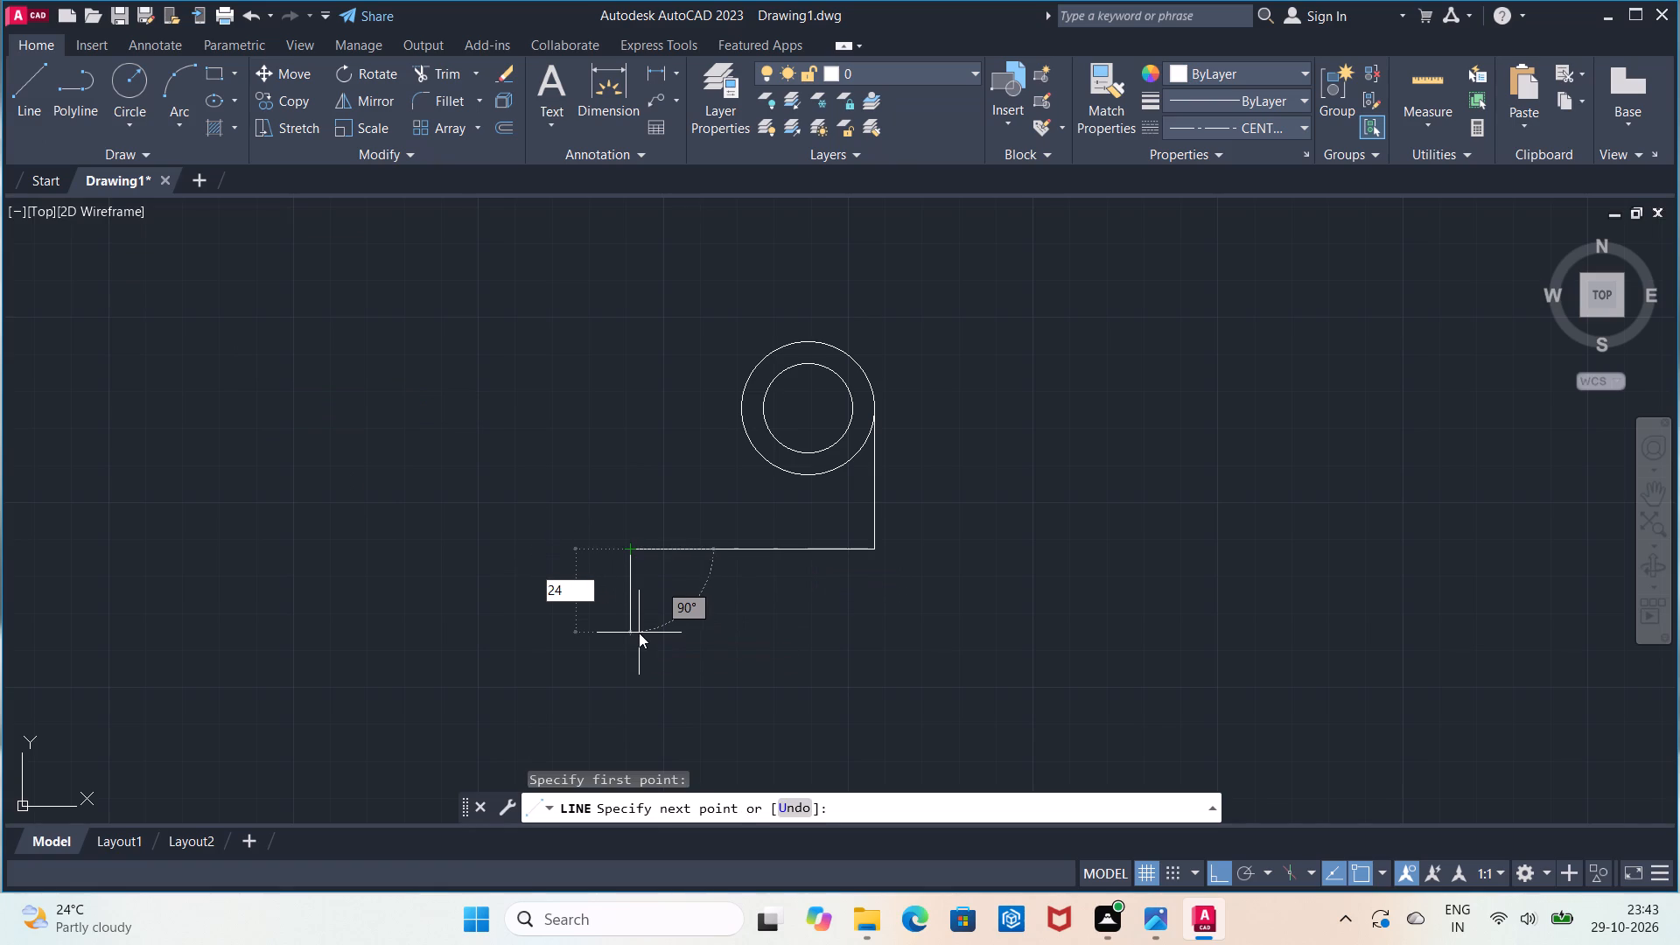
key(Return)
key(Escape)
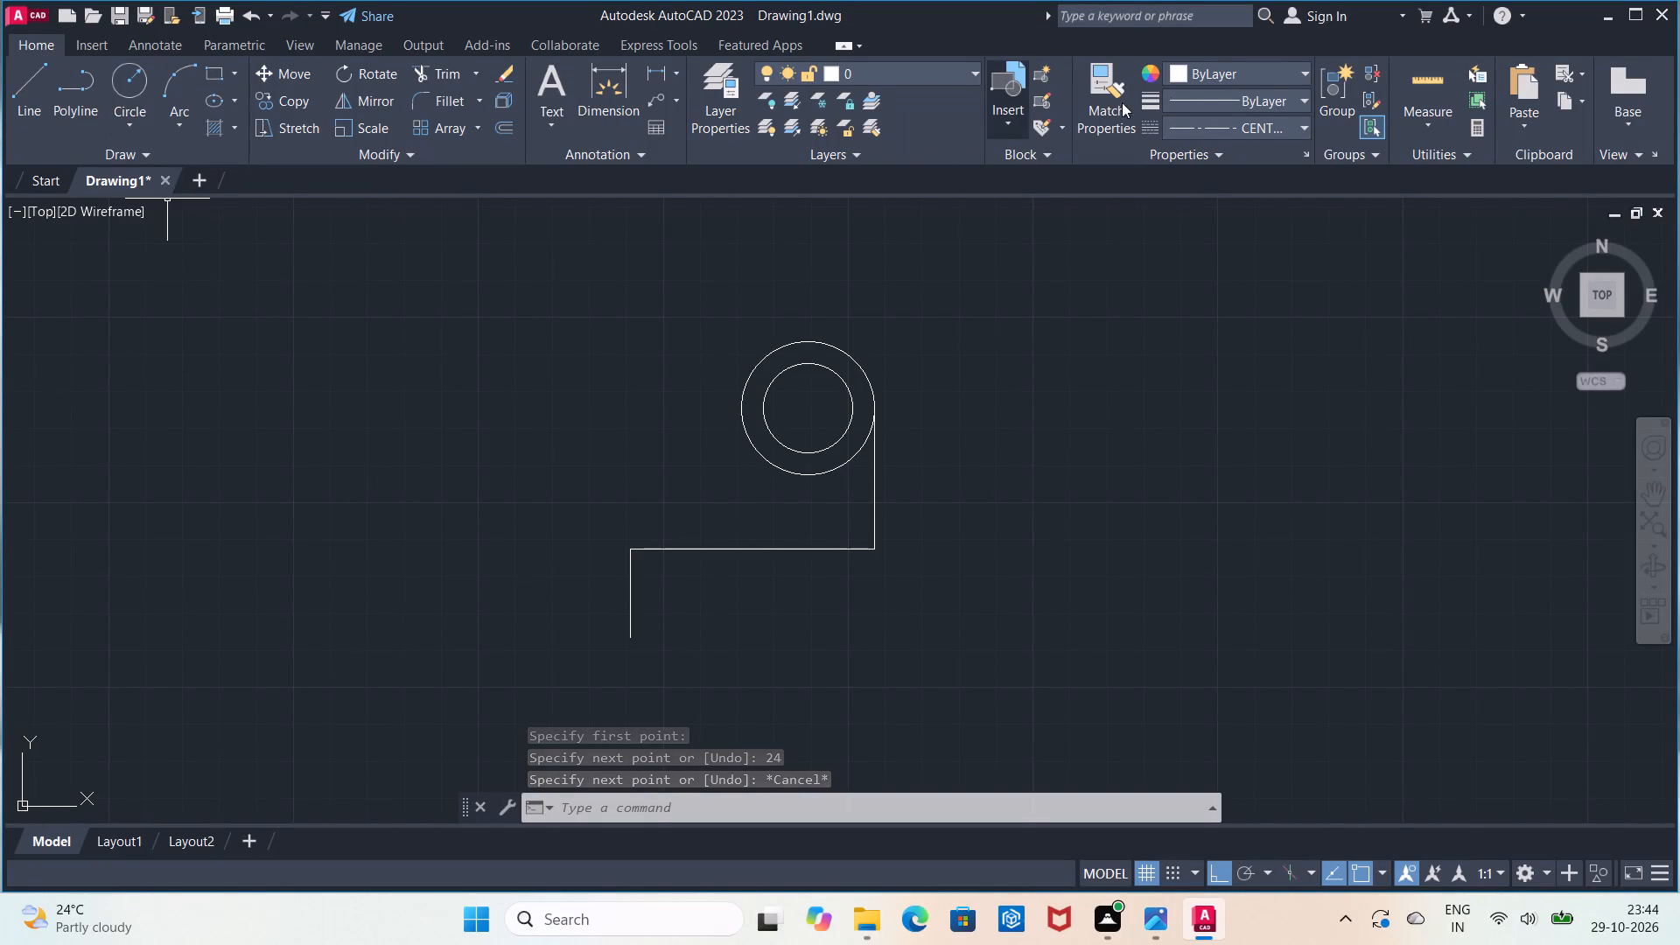
Draw a circle of radius 12 centered on the midpoint of the 24-unit vertical line, with the linetype set to ByLayer.
click(1234, 122)
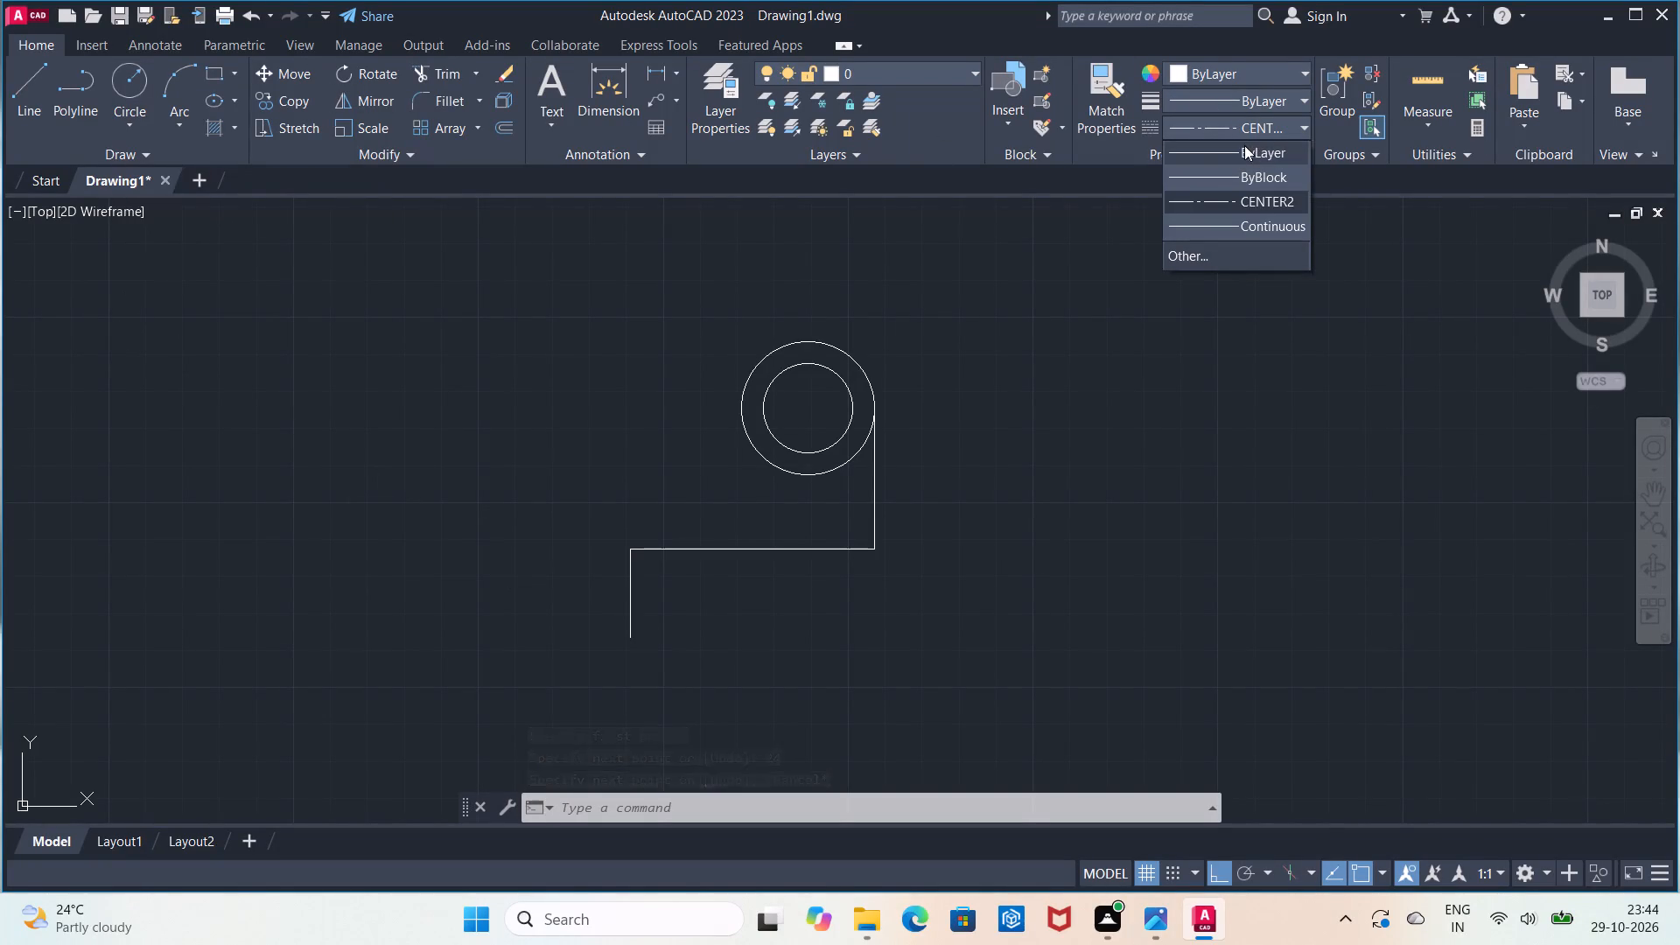
click(1244, 145)
click(146, 82)
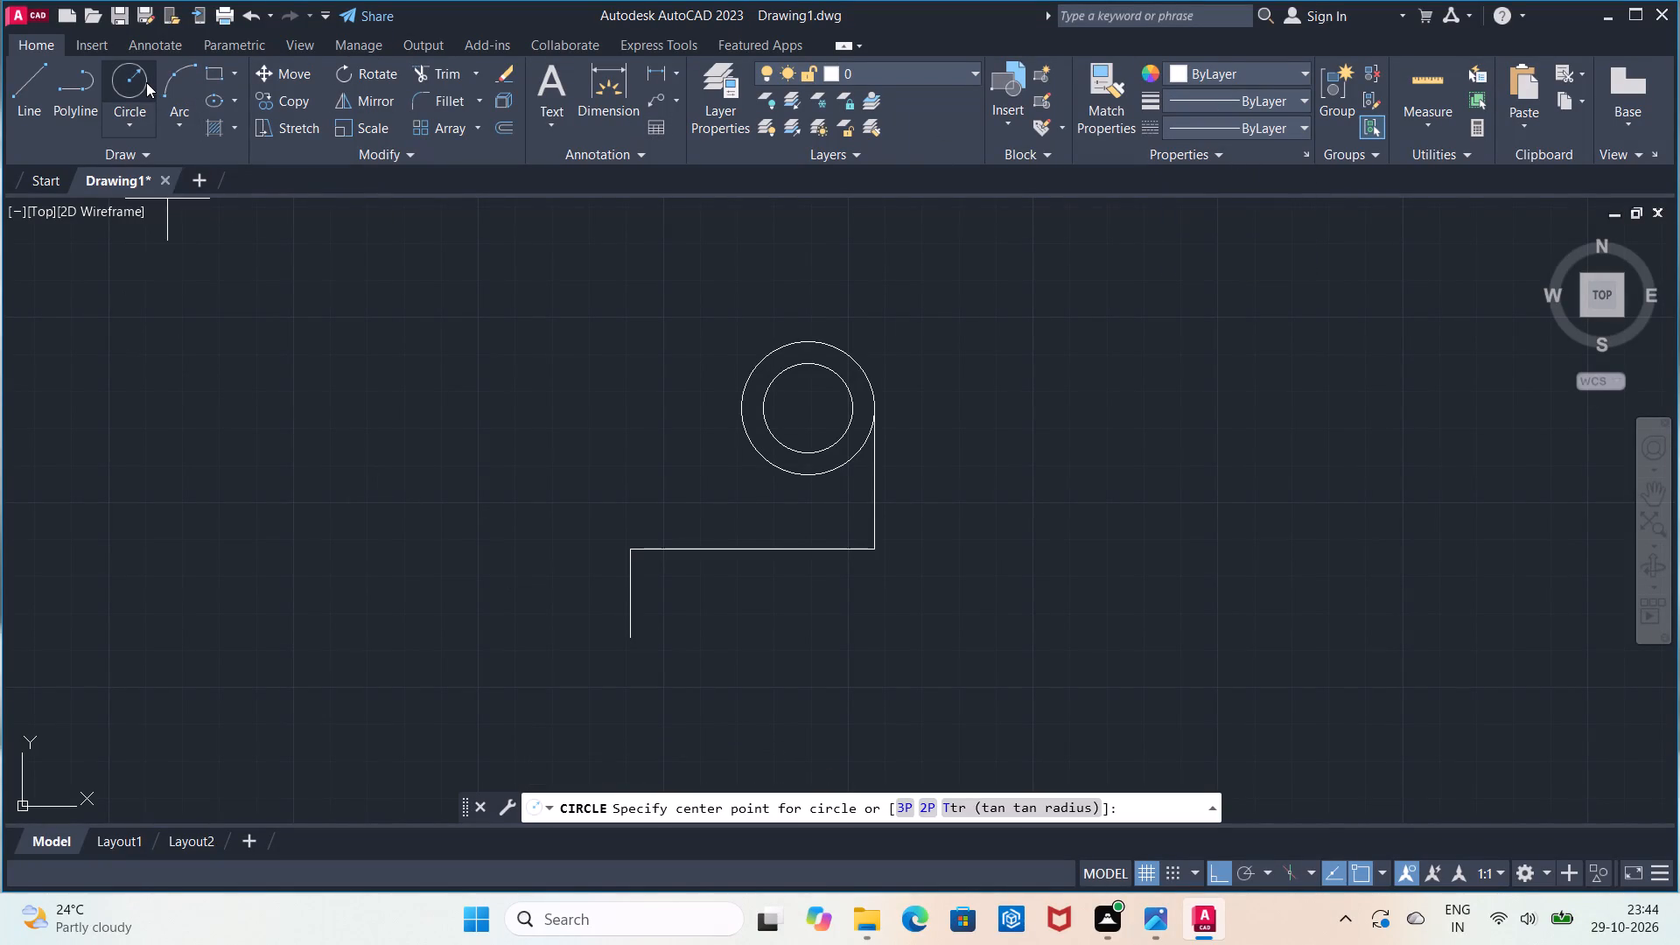
click(633, 598)
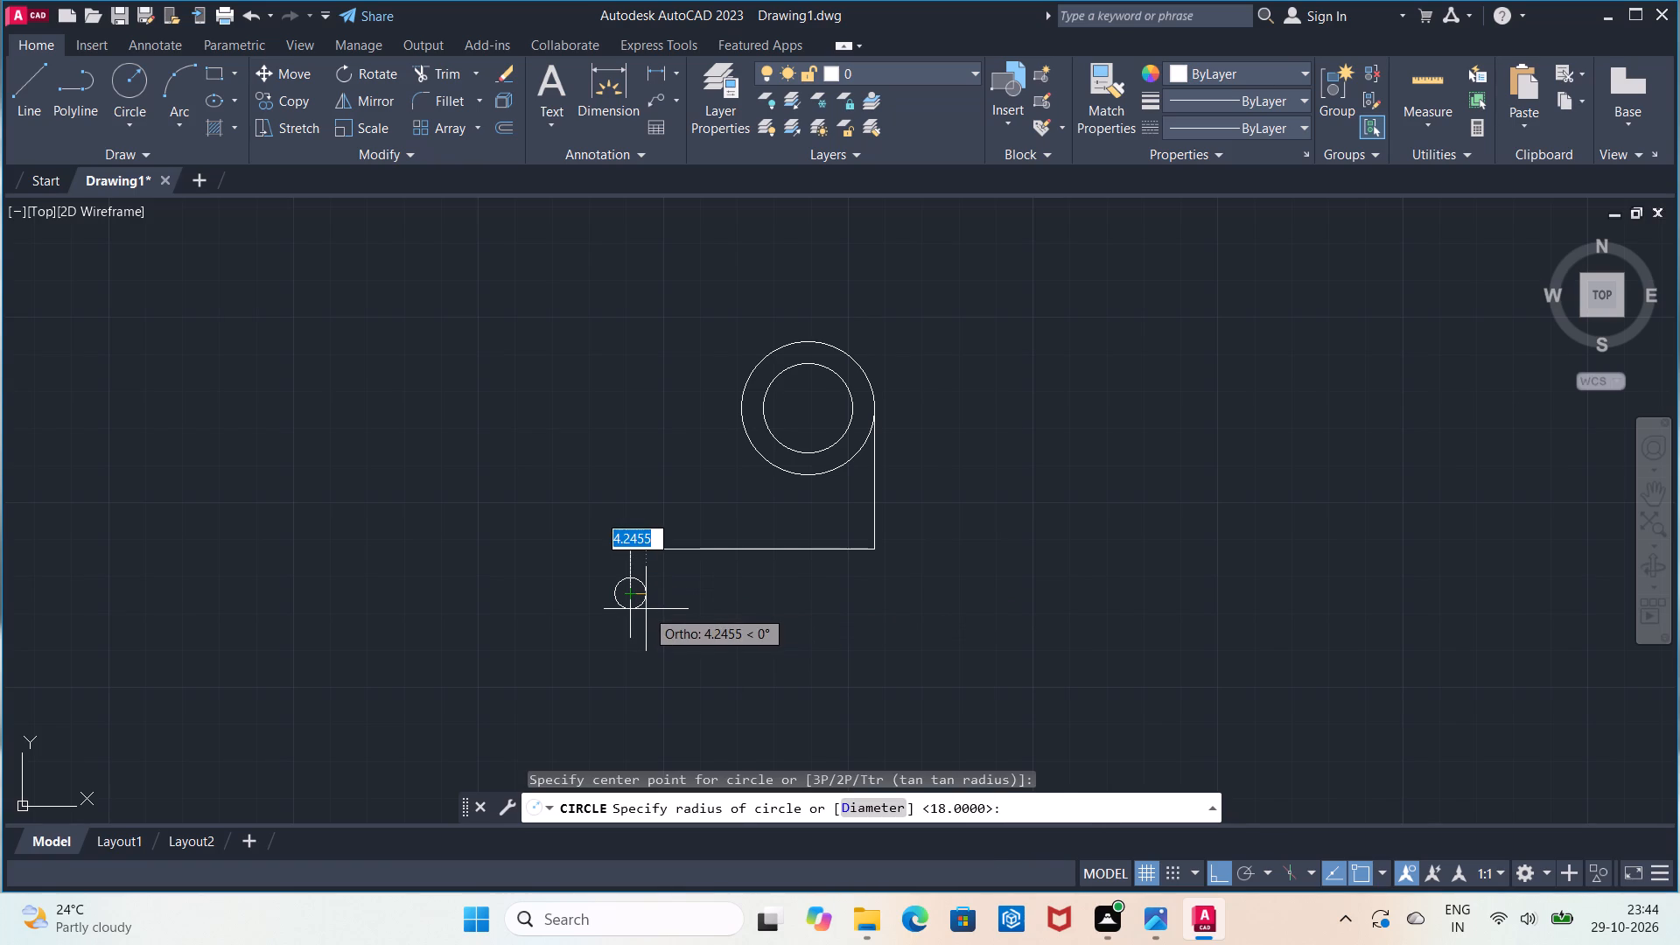
text(12)
key(Return)
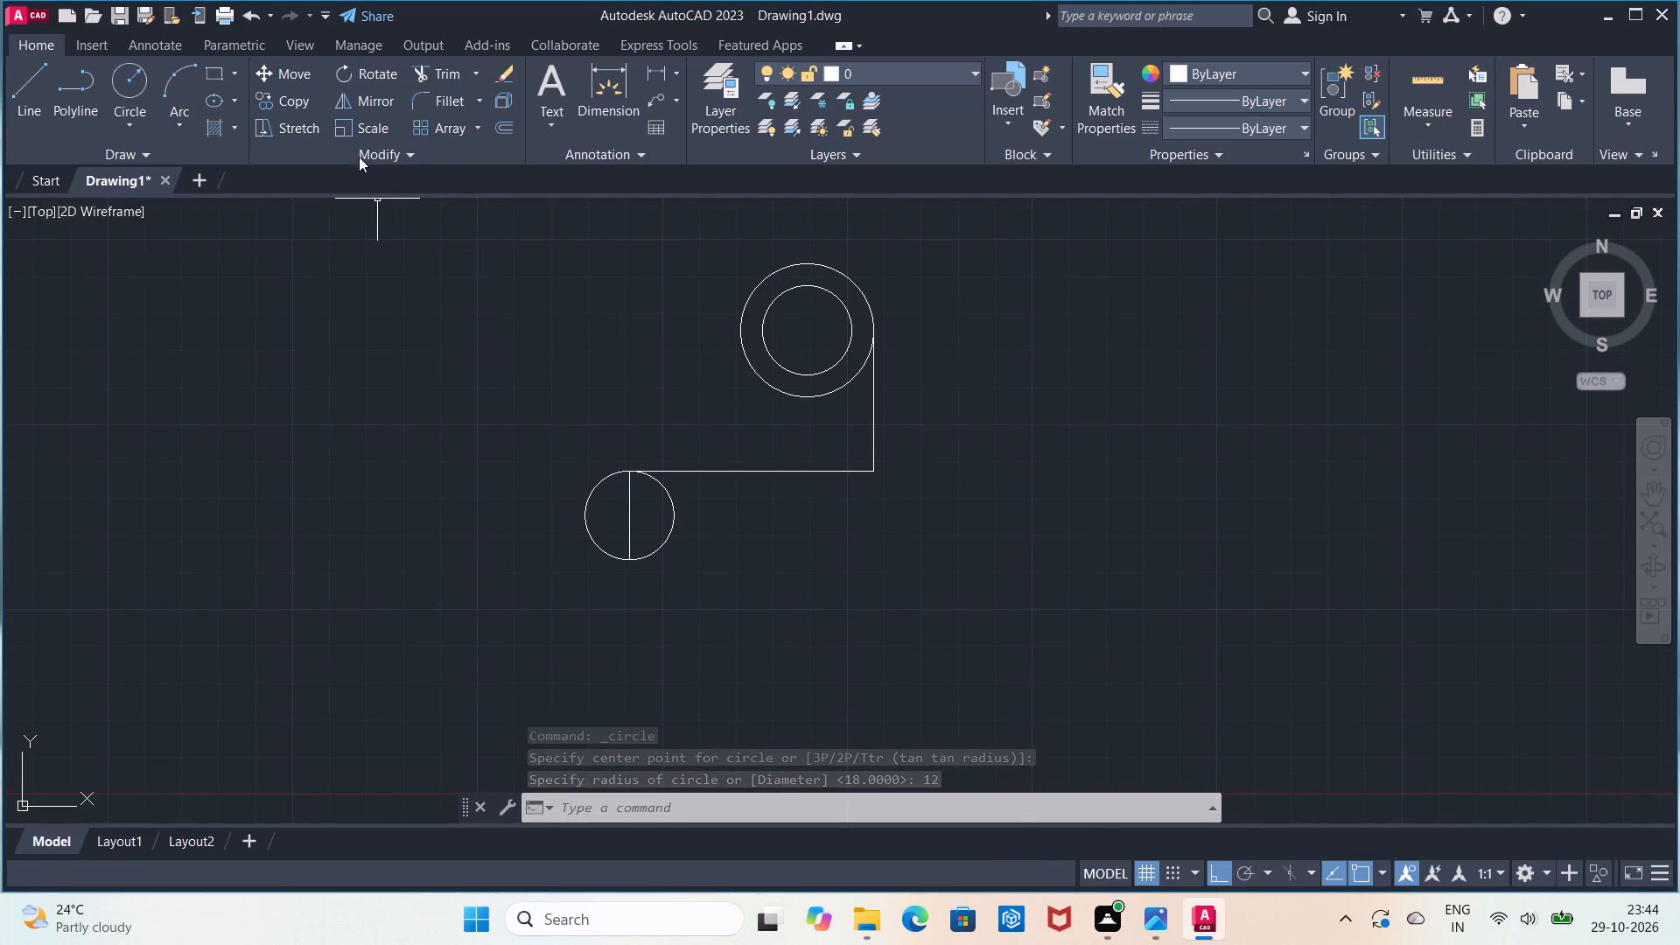
Draw a circle of radius 36 concentric with the lower radius 12 circle.
click(129, 89)
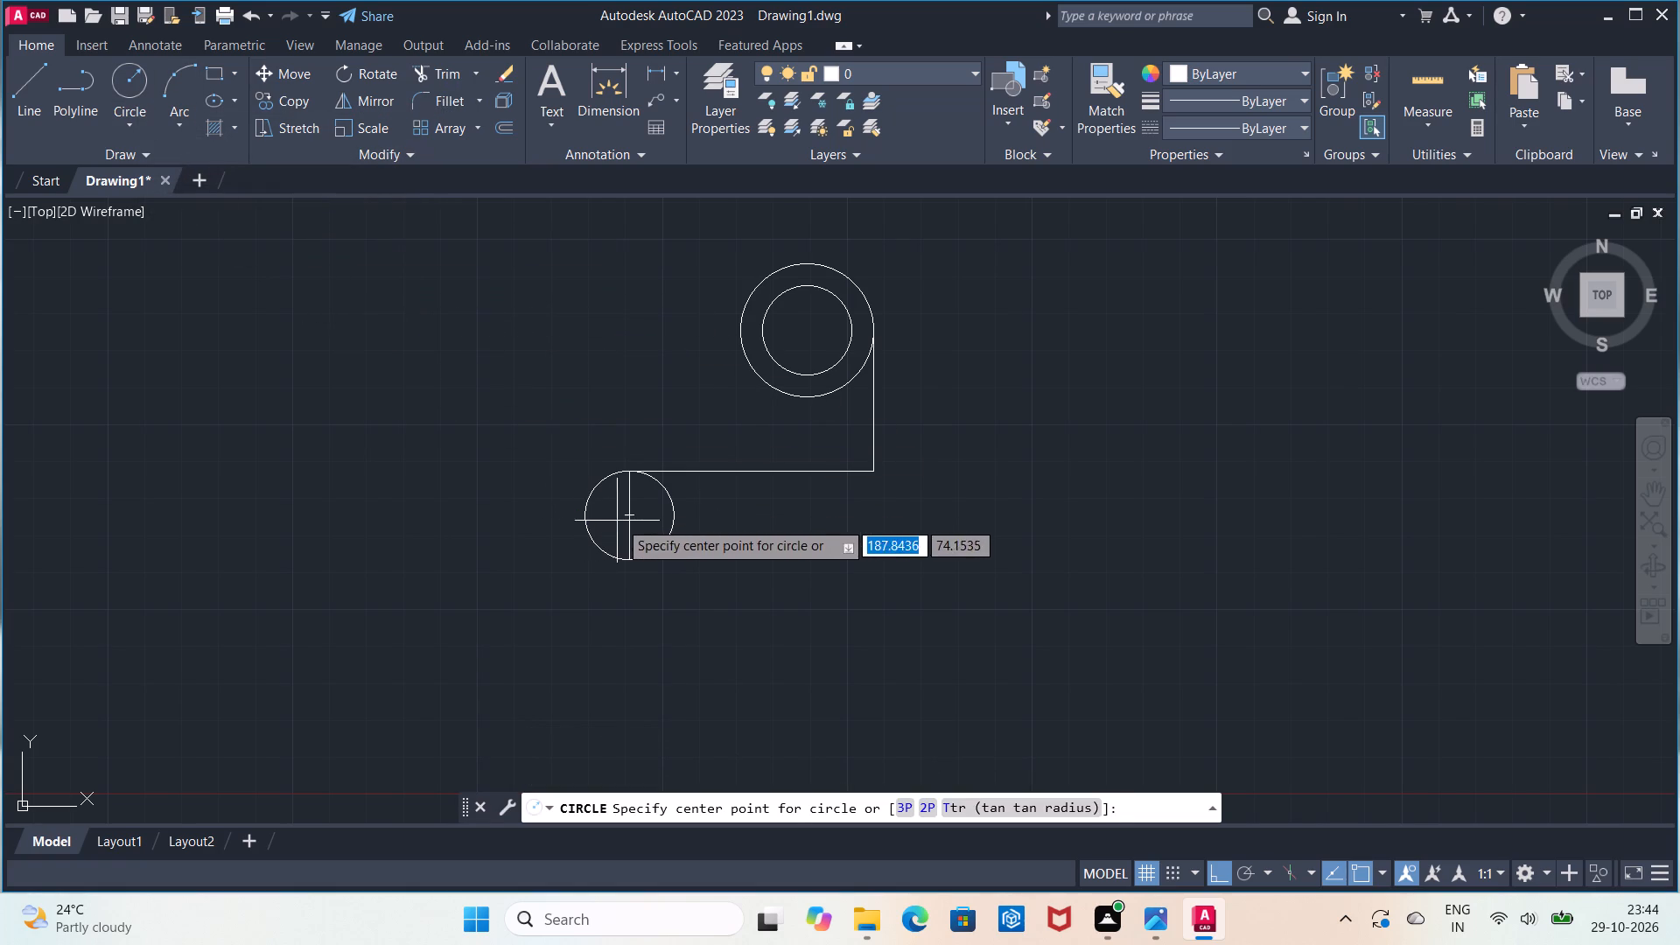
click(626, 521)
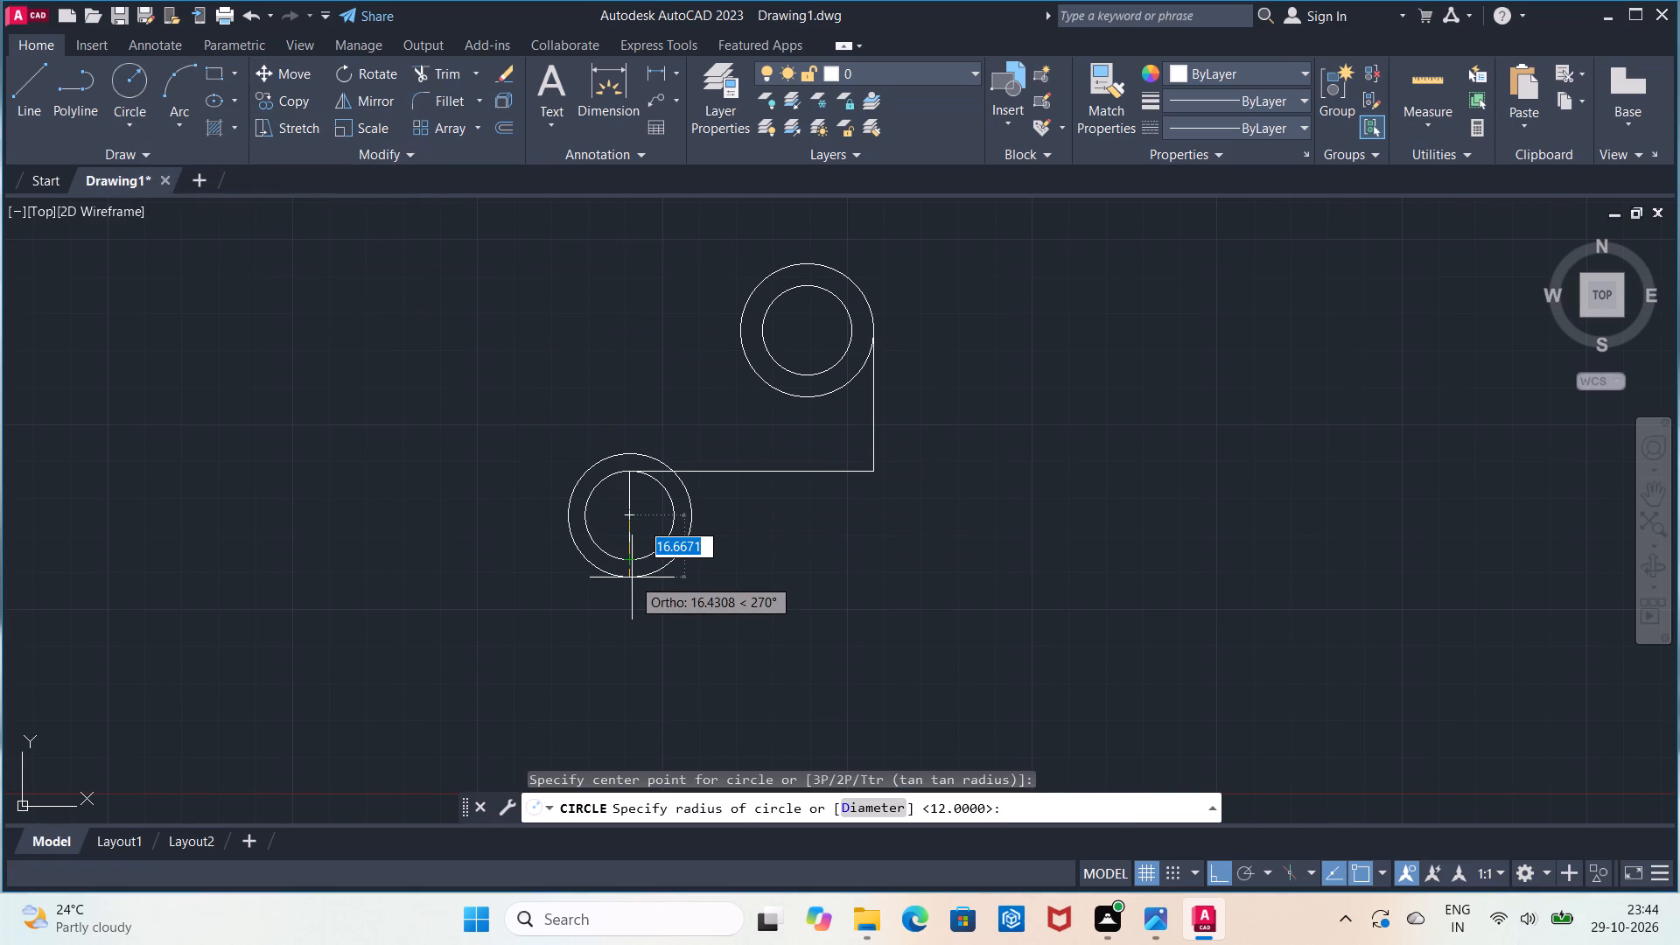
text(36)
key(Return)
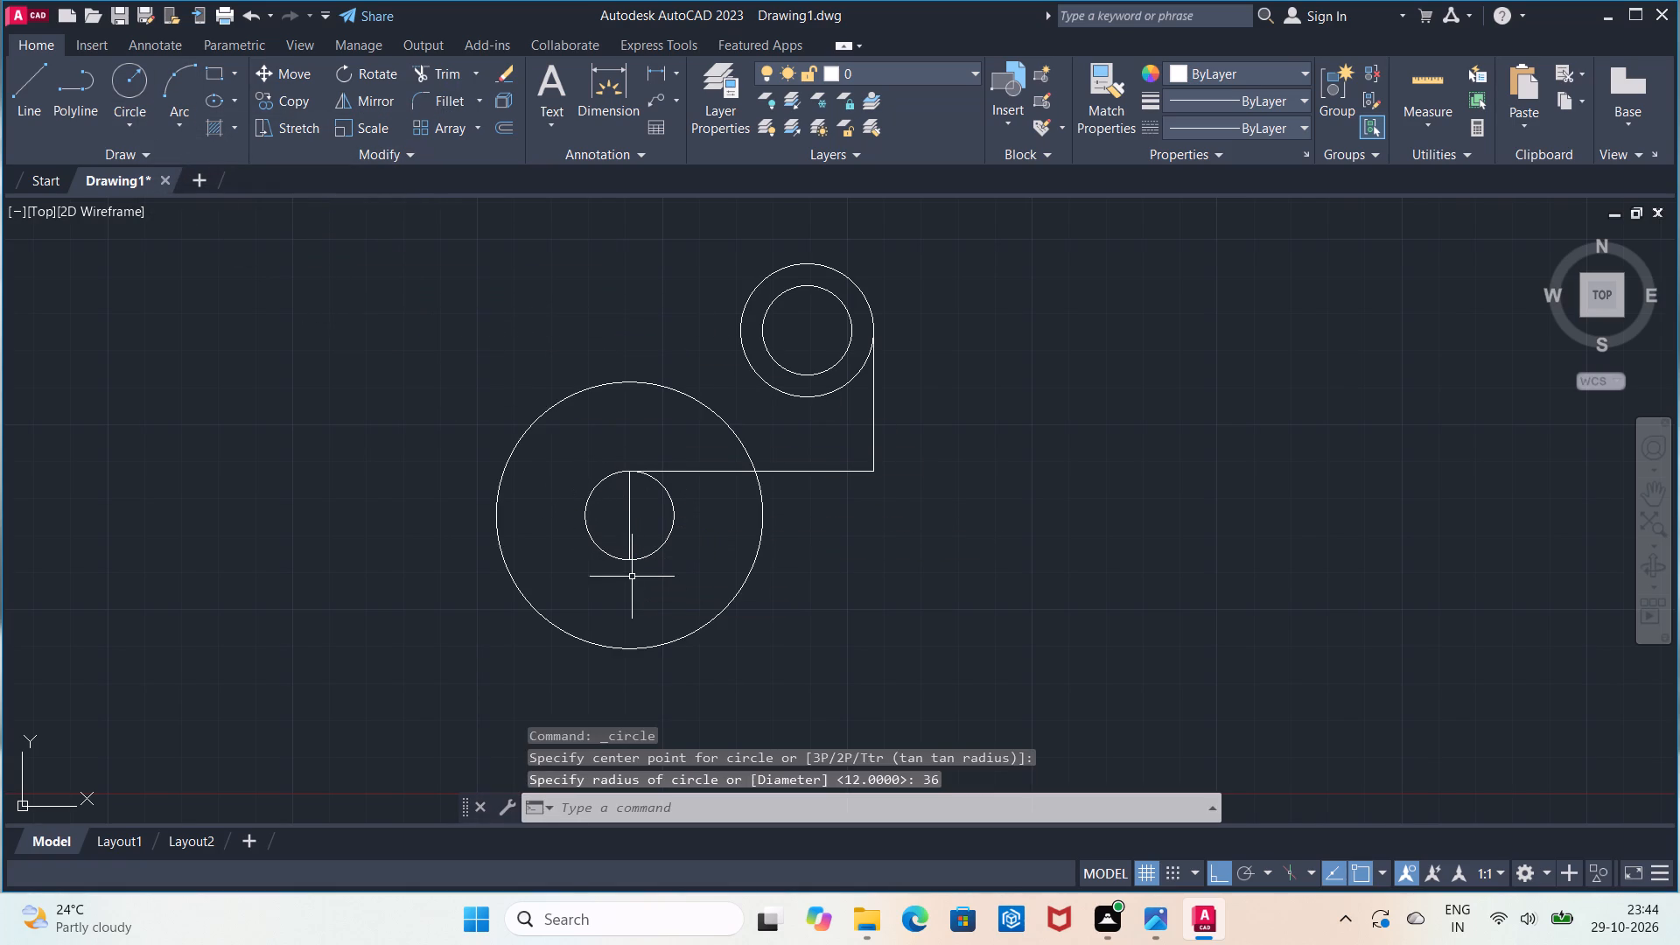
Draw a line tangent to the radius 36 circle and the outer upper circle, along their upper-left side.
click(25, 116)
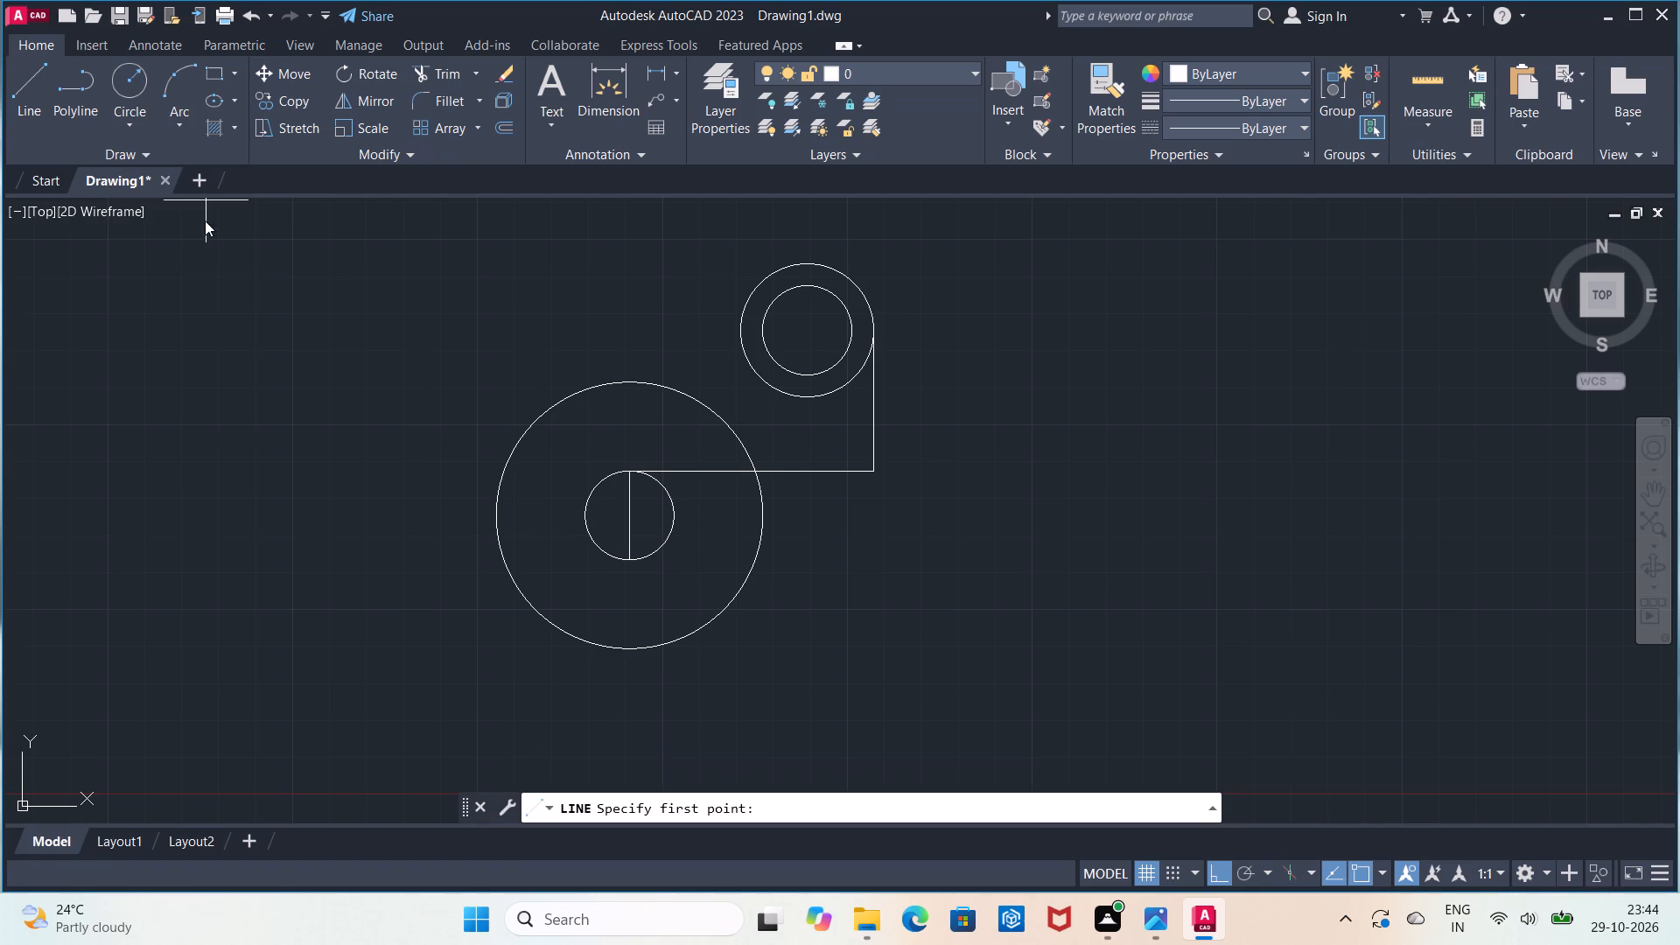
text(ta)
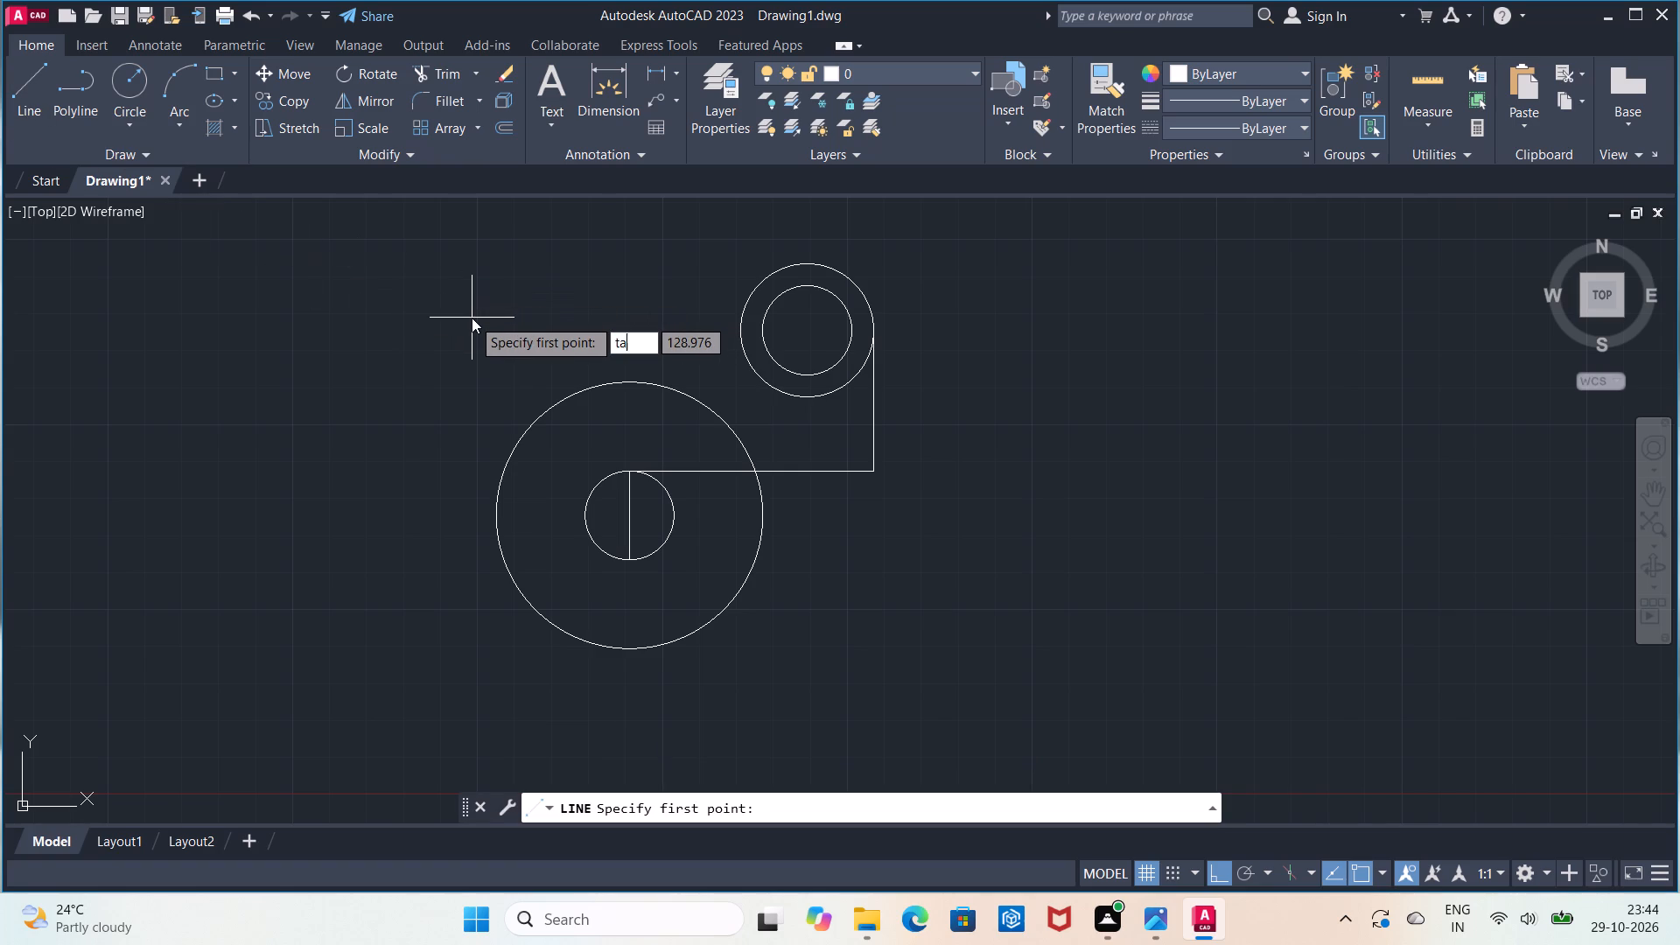
key(n)
key(Return)
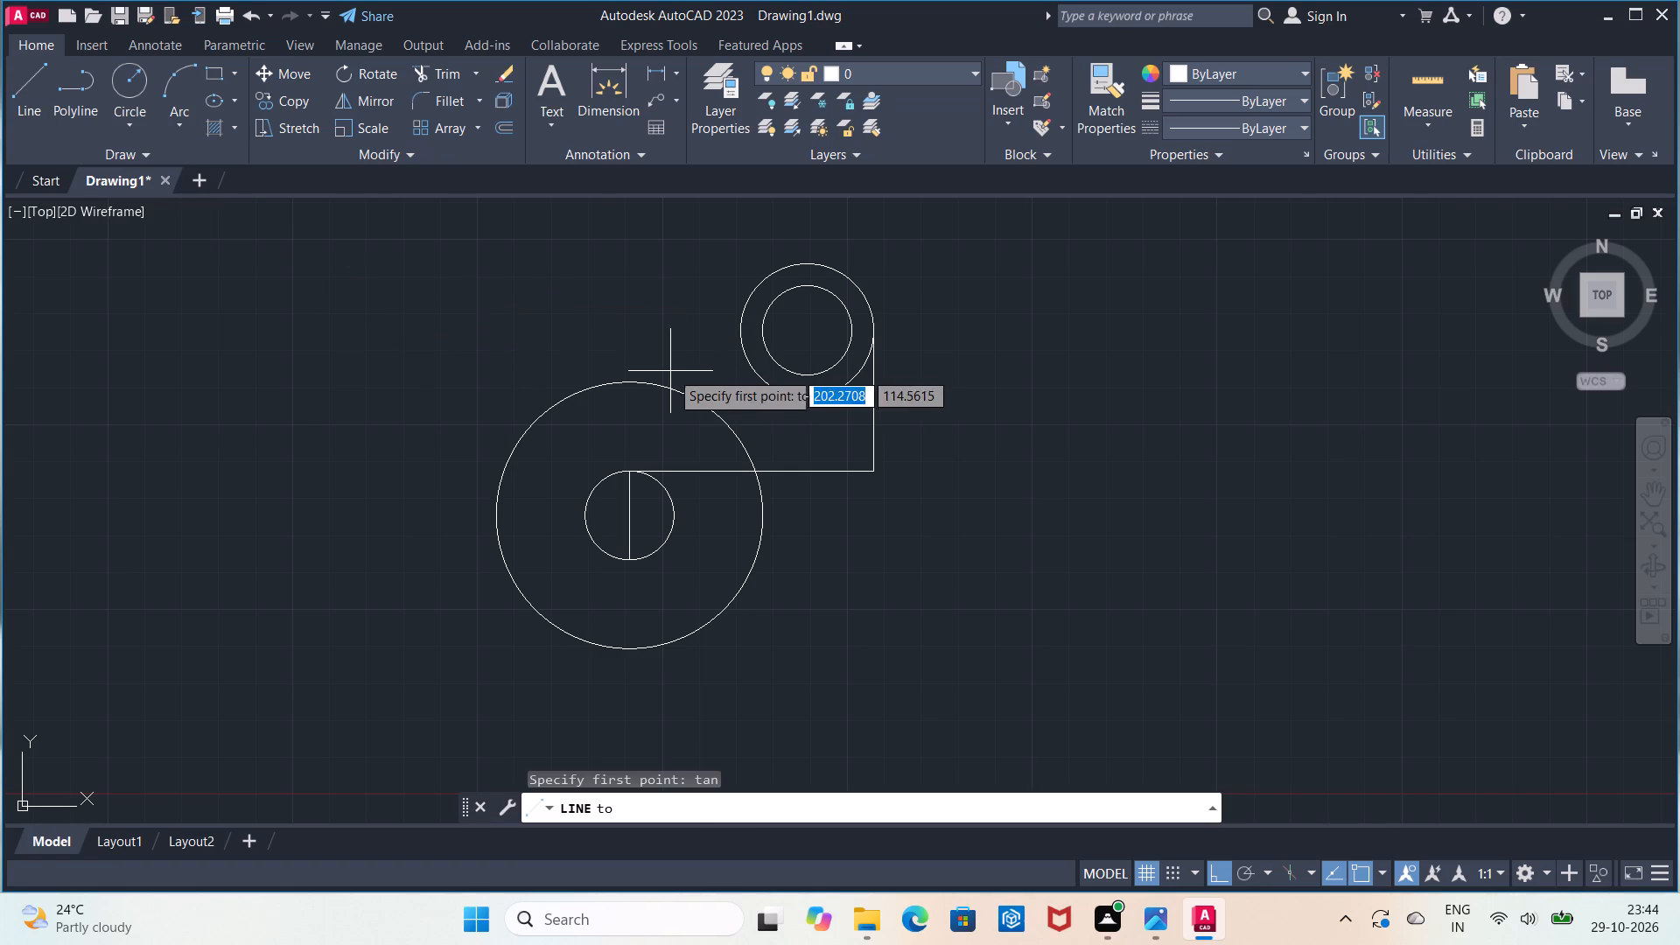
drag(589, 395, 604, 378)
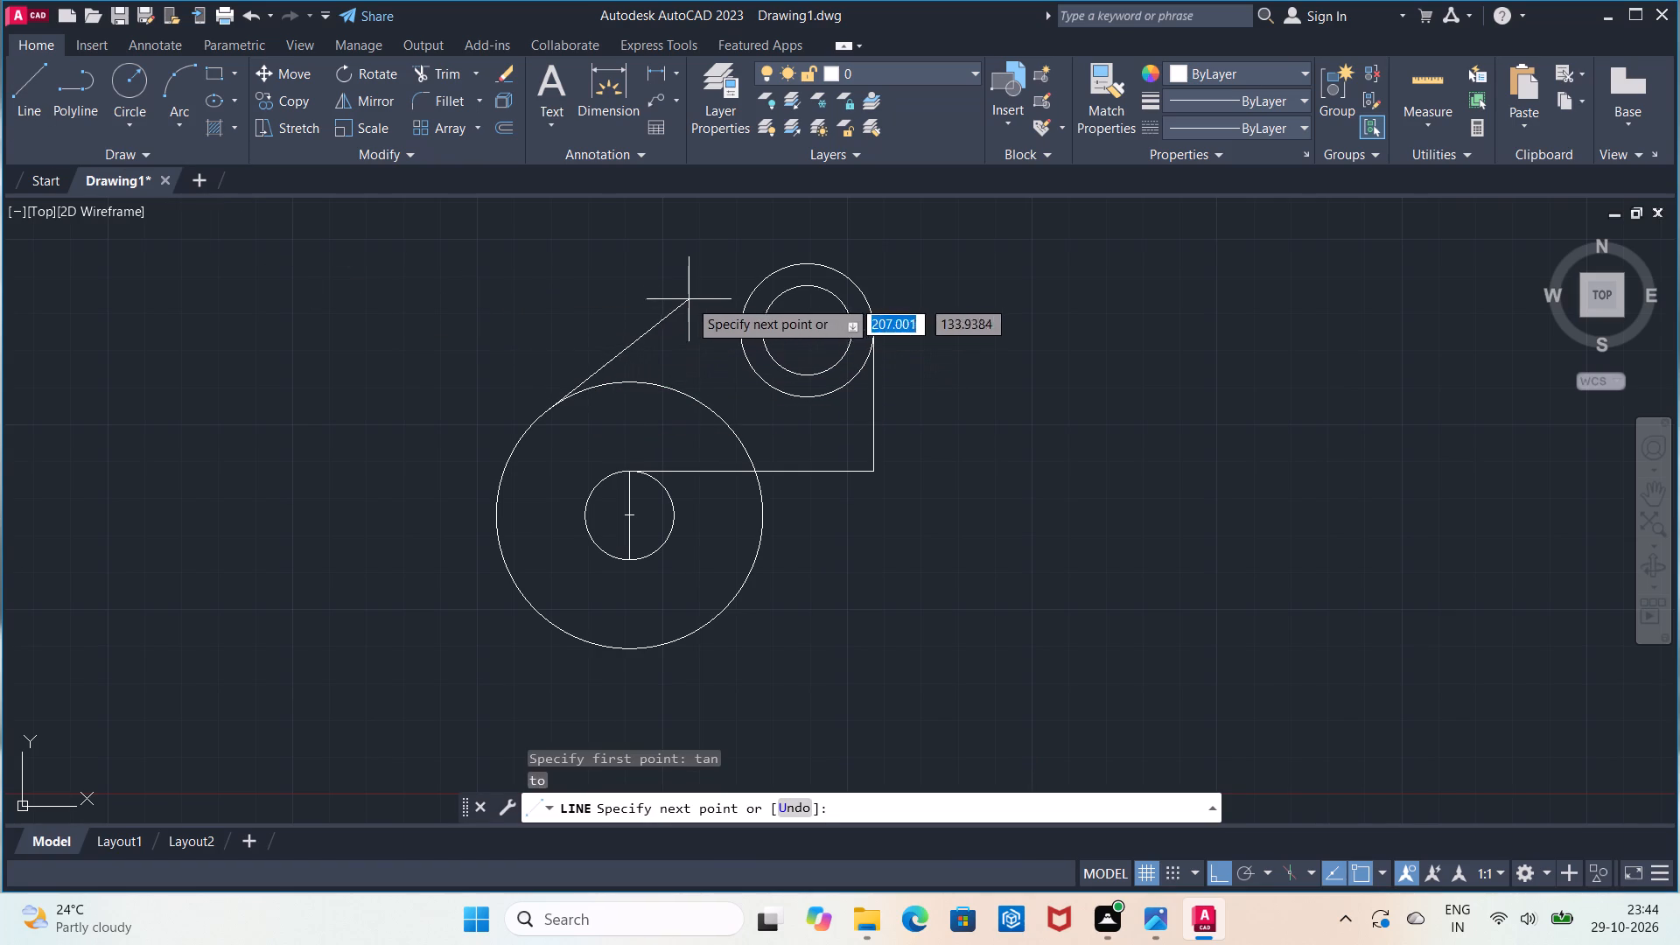
key(t)
text(an)
key(Return)
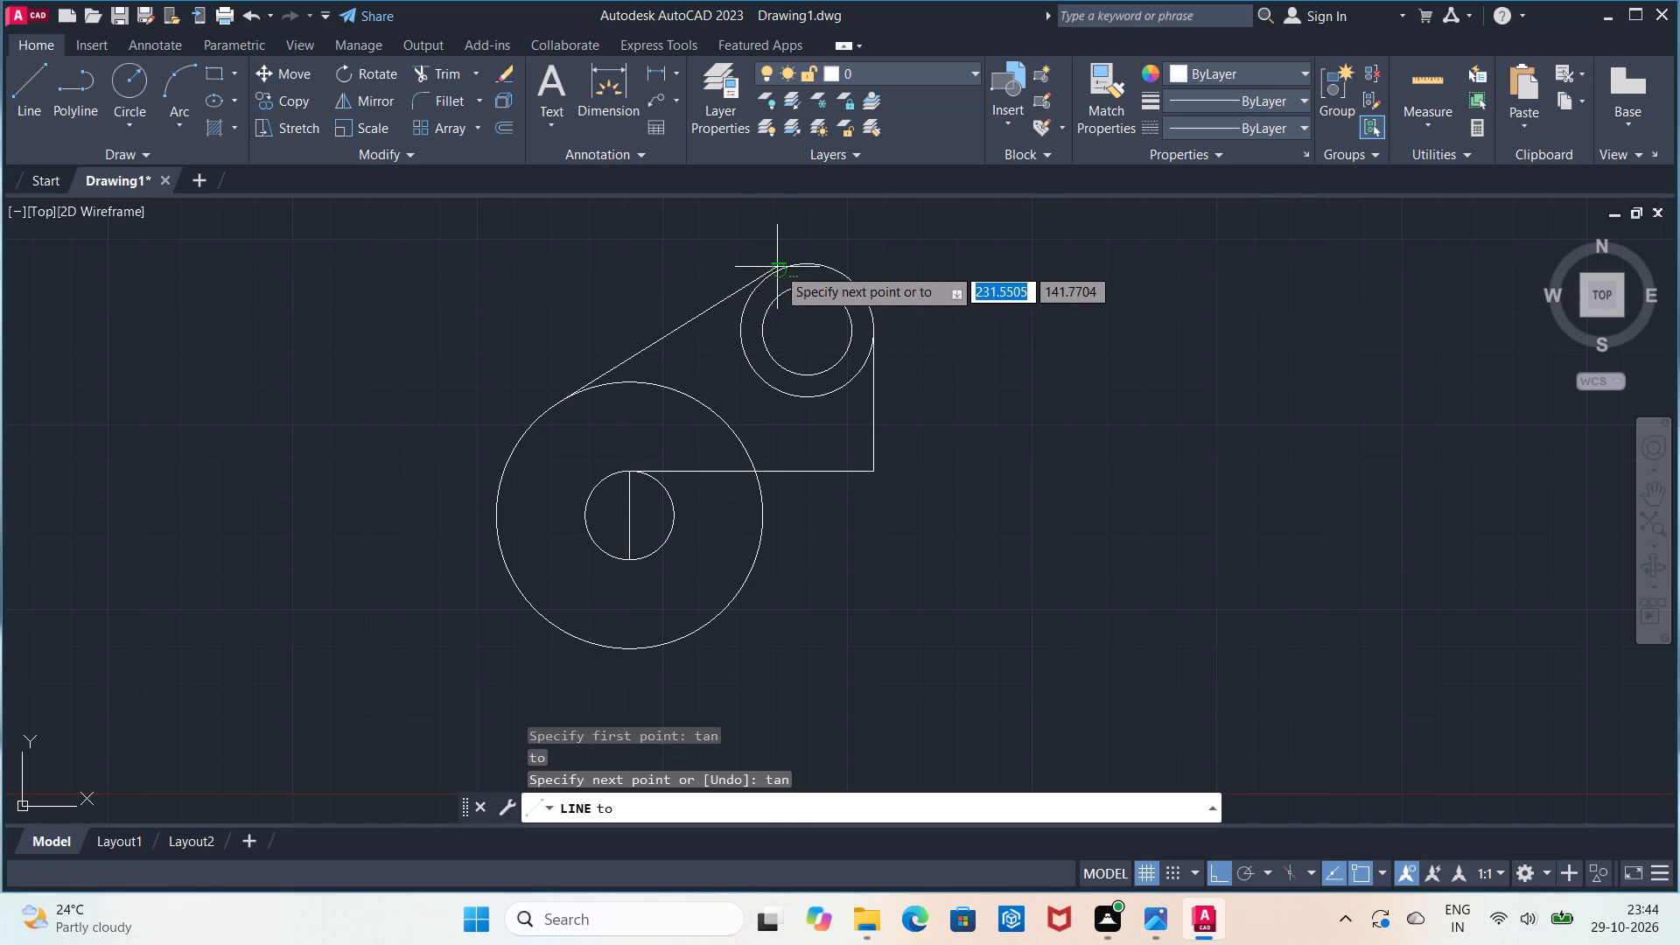
click(777, 267)
key(Escape)
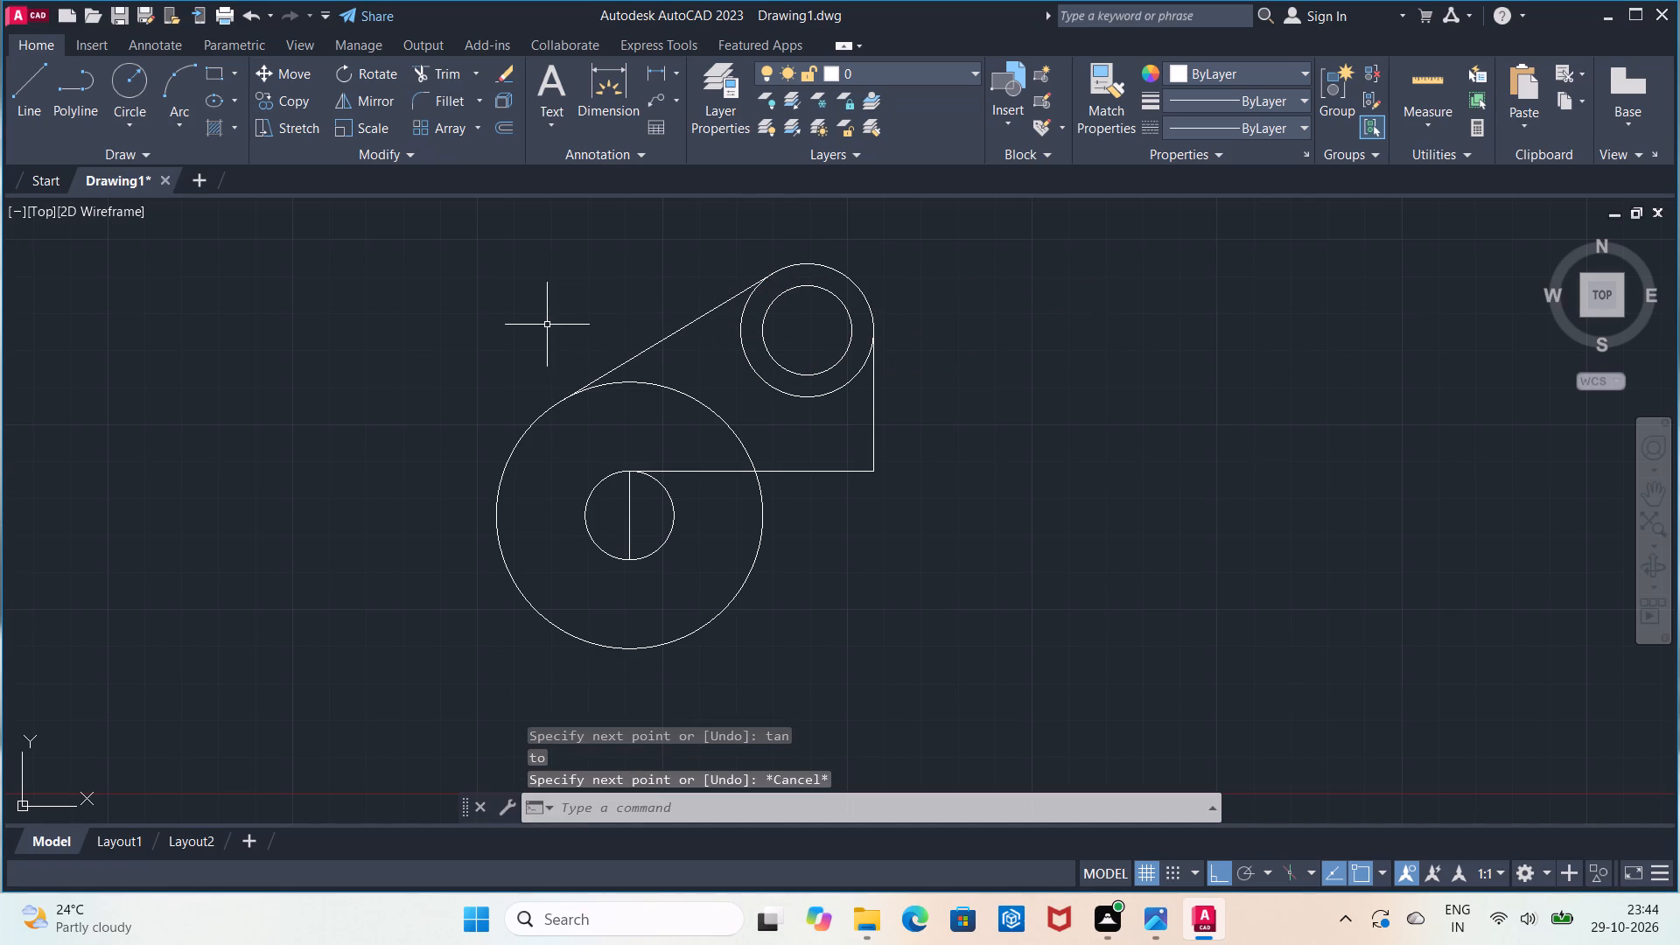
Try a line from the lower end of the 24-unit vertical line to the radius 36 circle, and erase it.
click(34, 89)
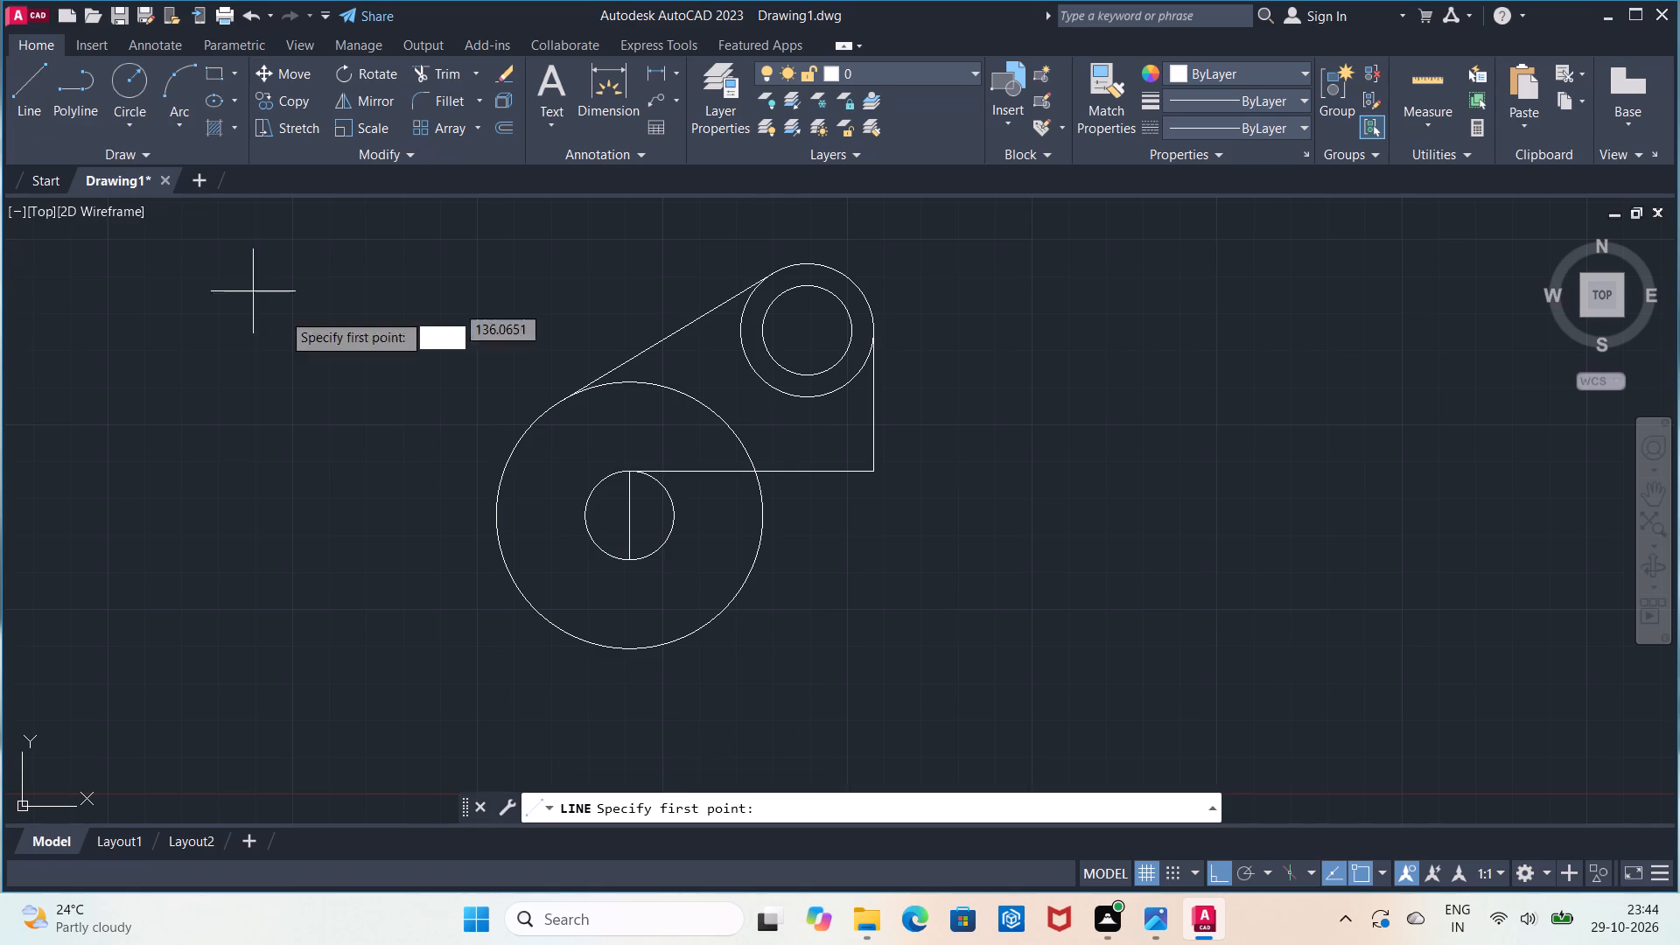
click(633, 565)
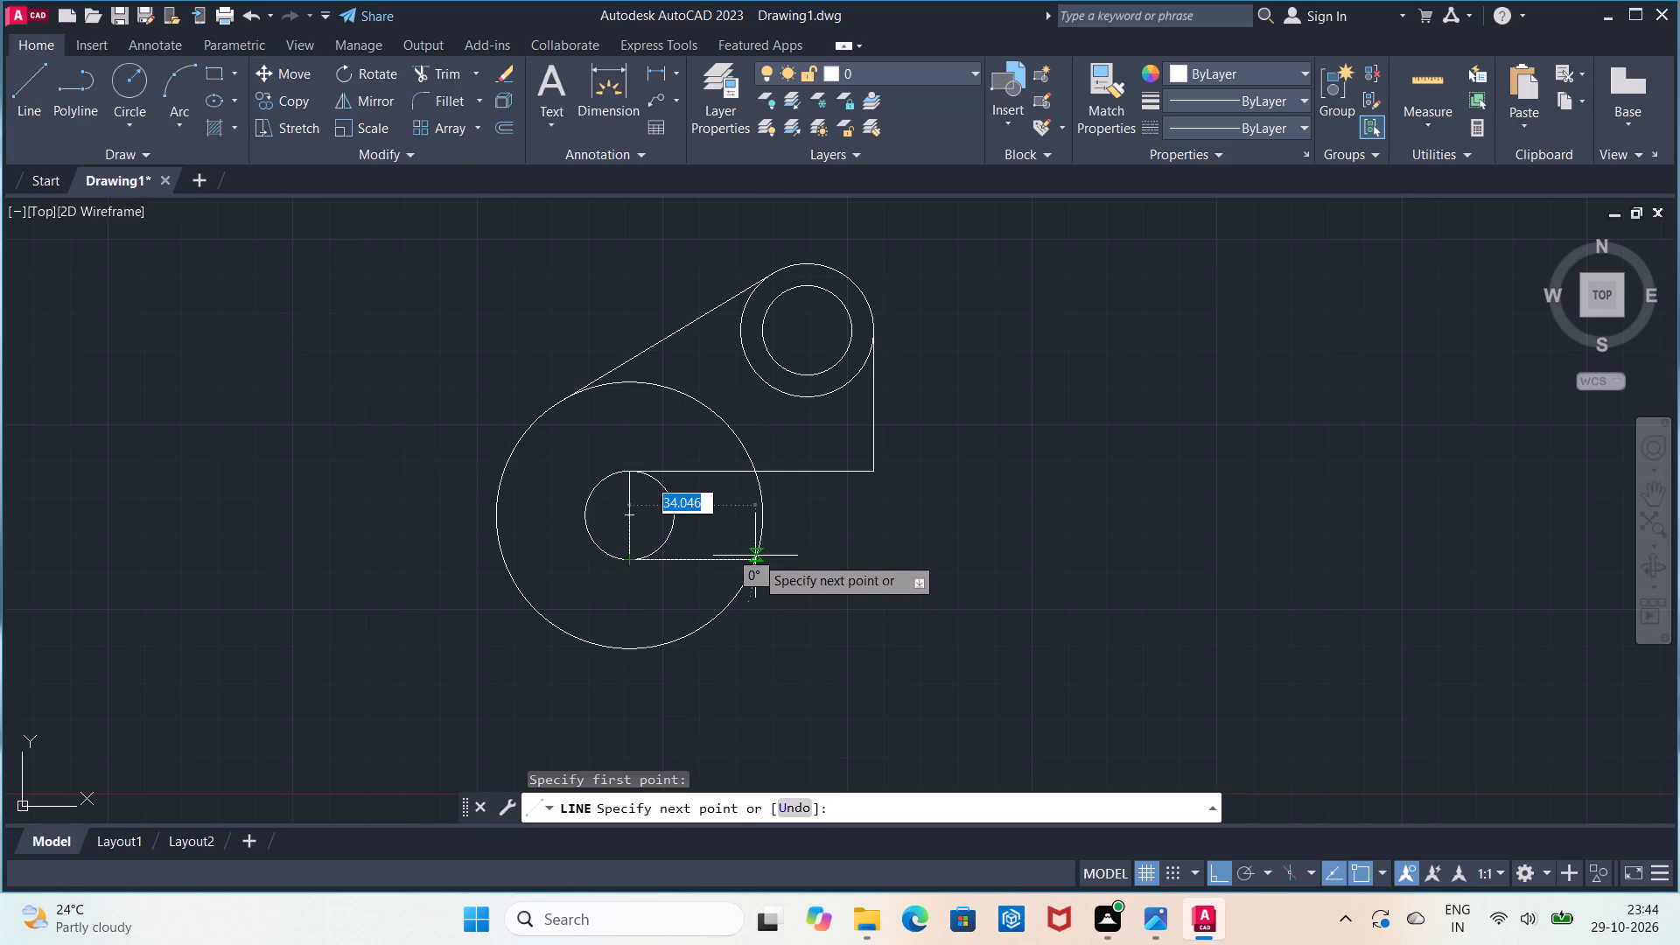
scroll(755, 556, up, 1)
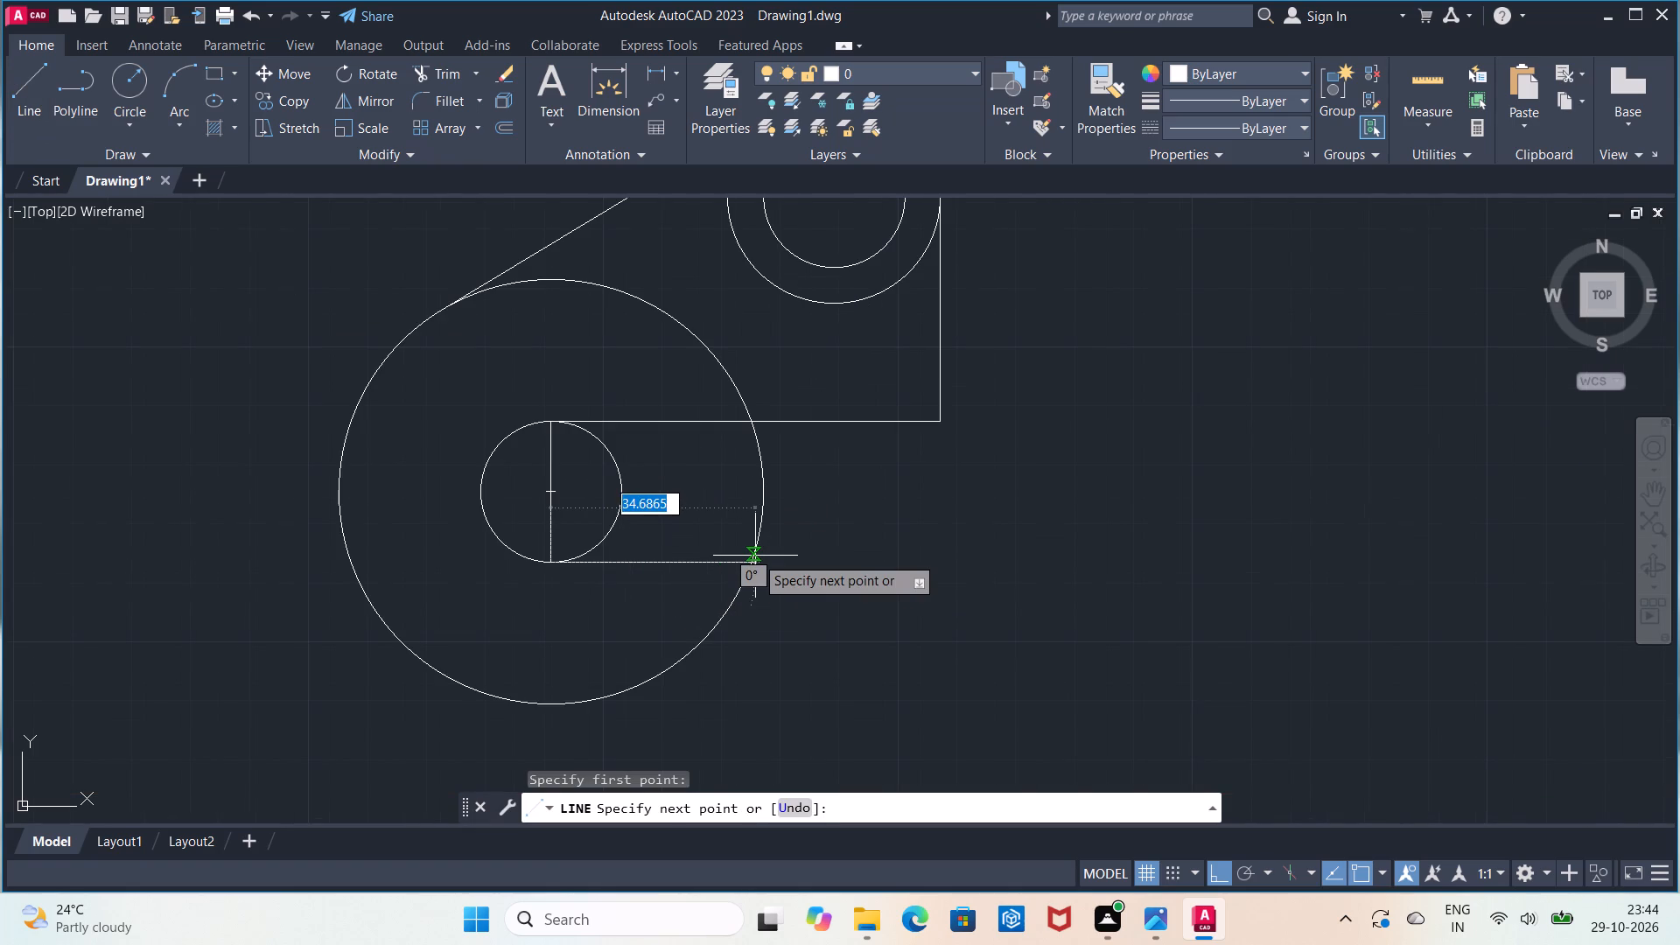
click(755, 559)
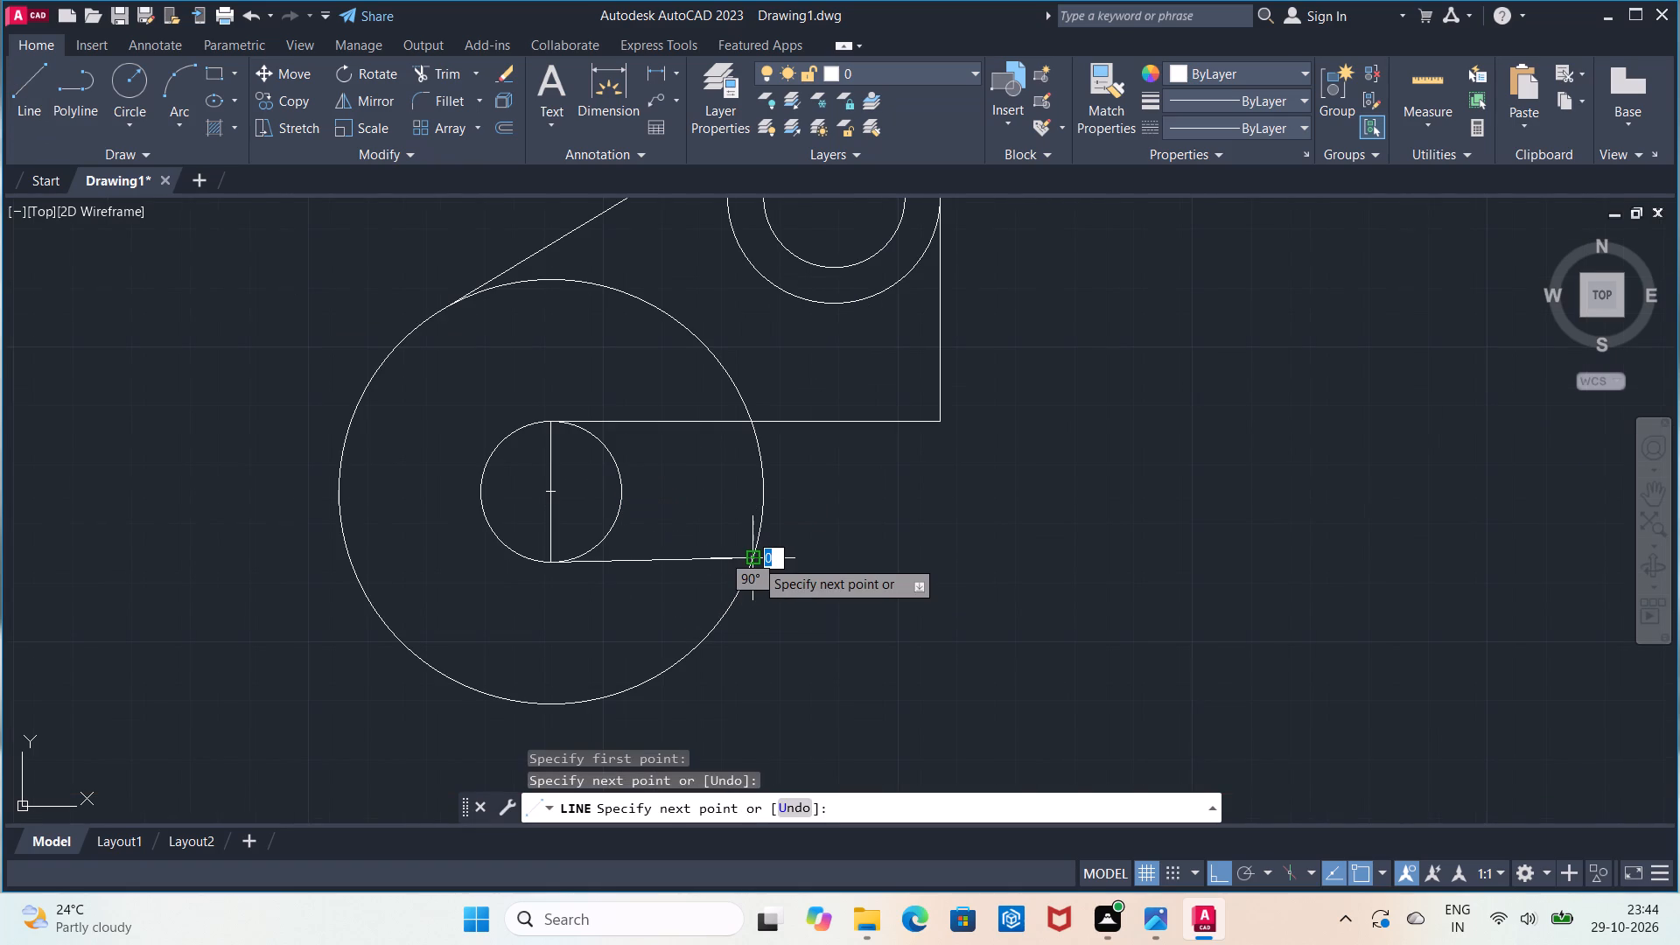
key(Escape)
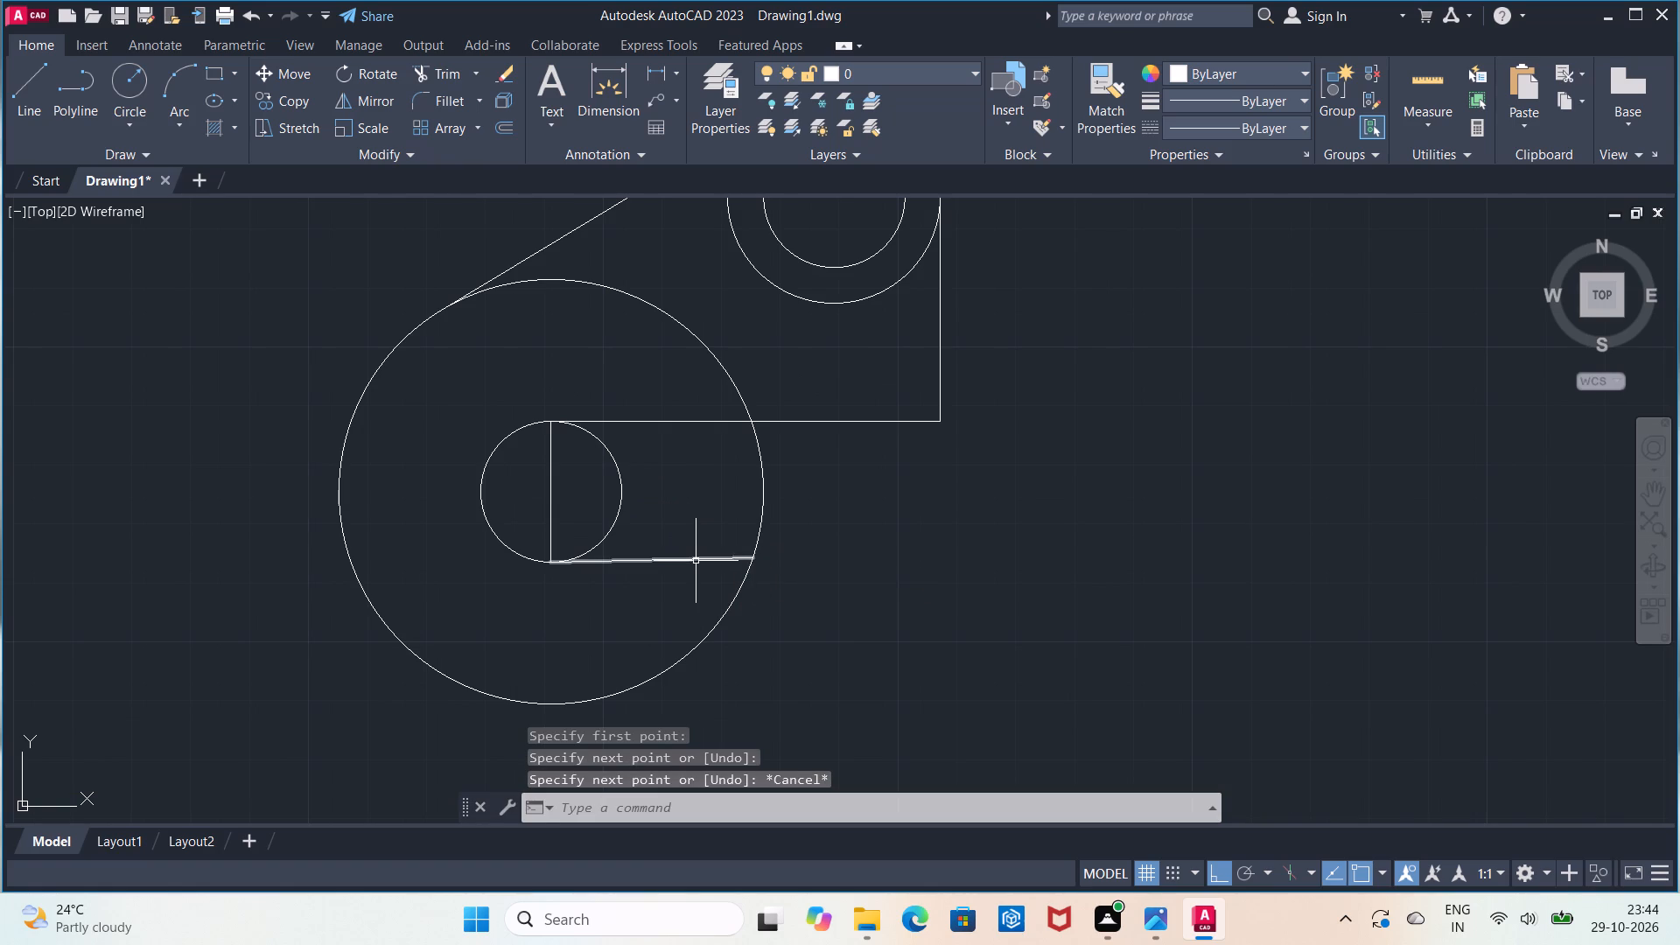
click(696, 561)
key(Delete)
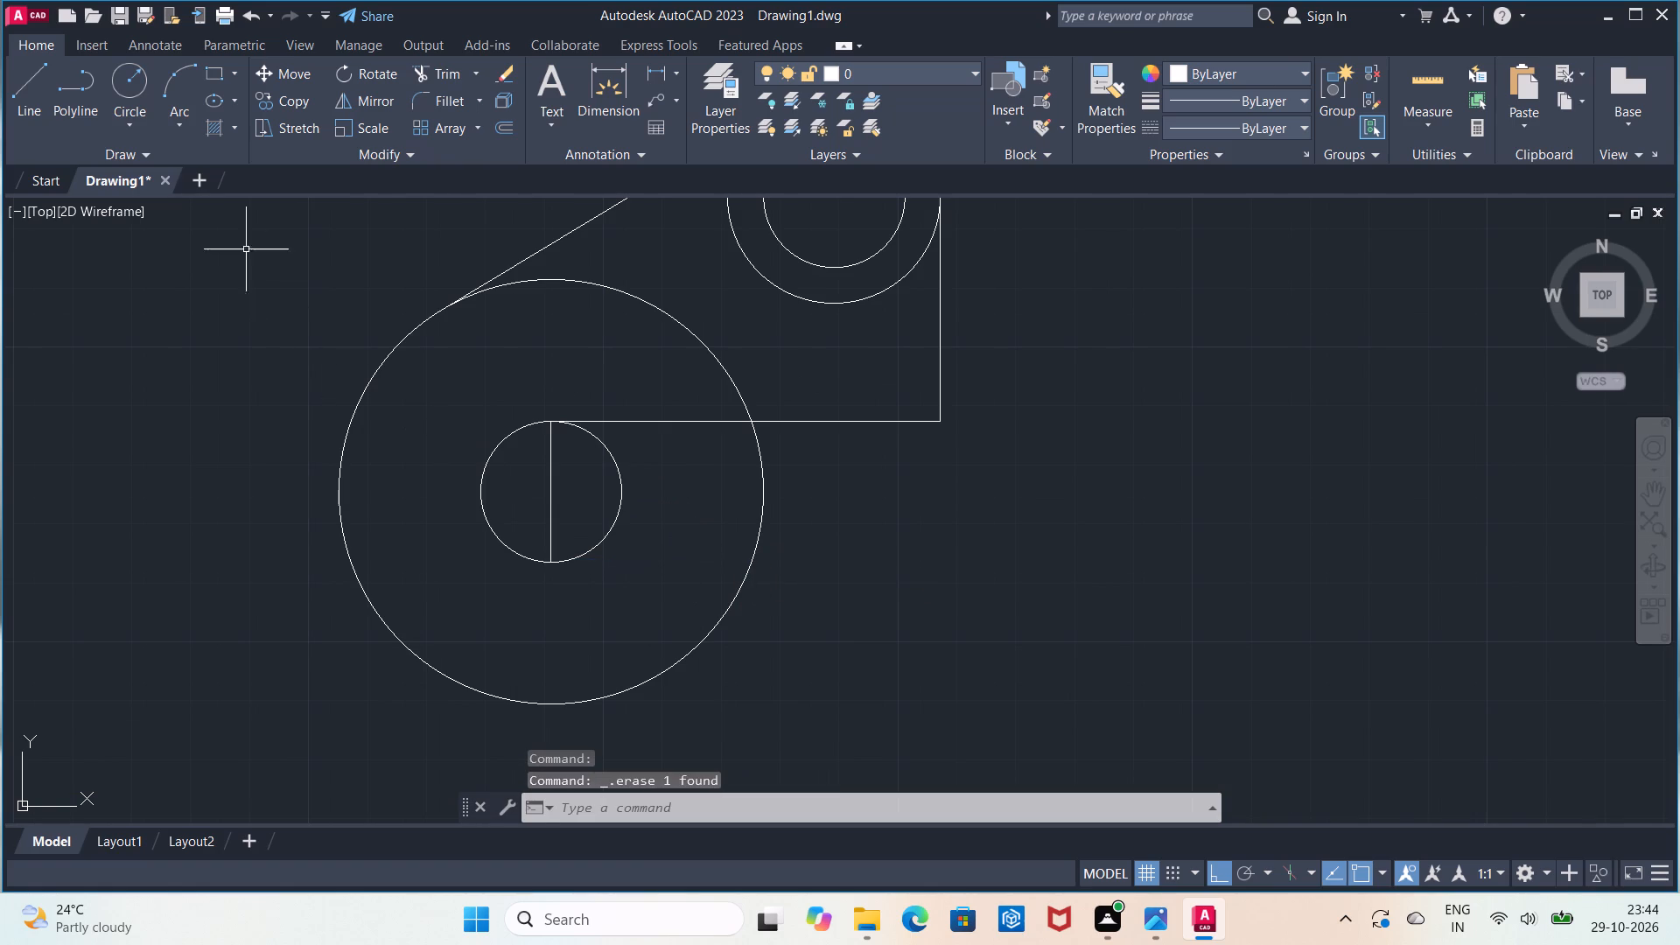
Draw a horizontal line 56 units long to the right from the lower end of the 24-unit vertical line.
click(45, 85)
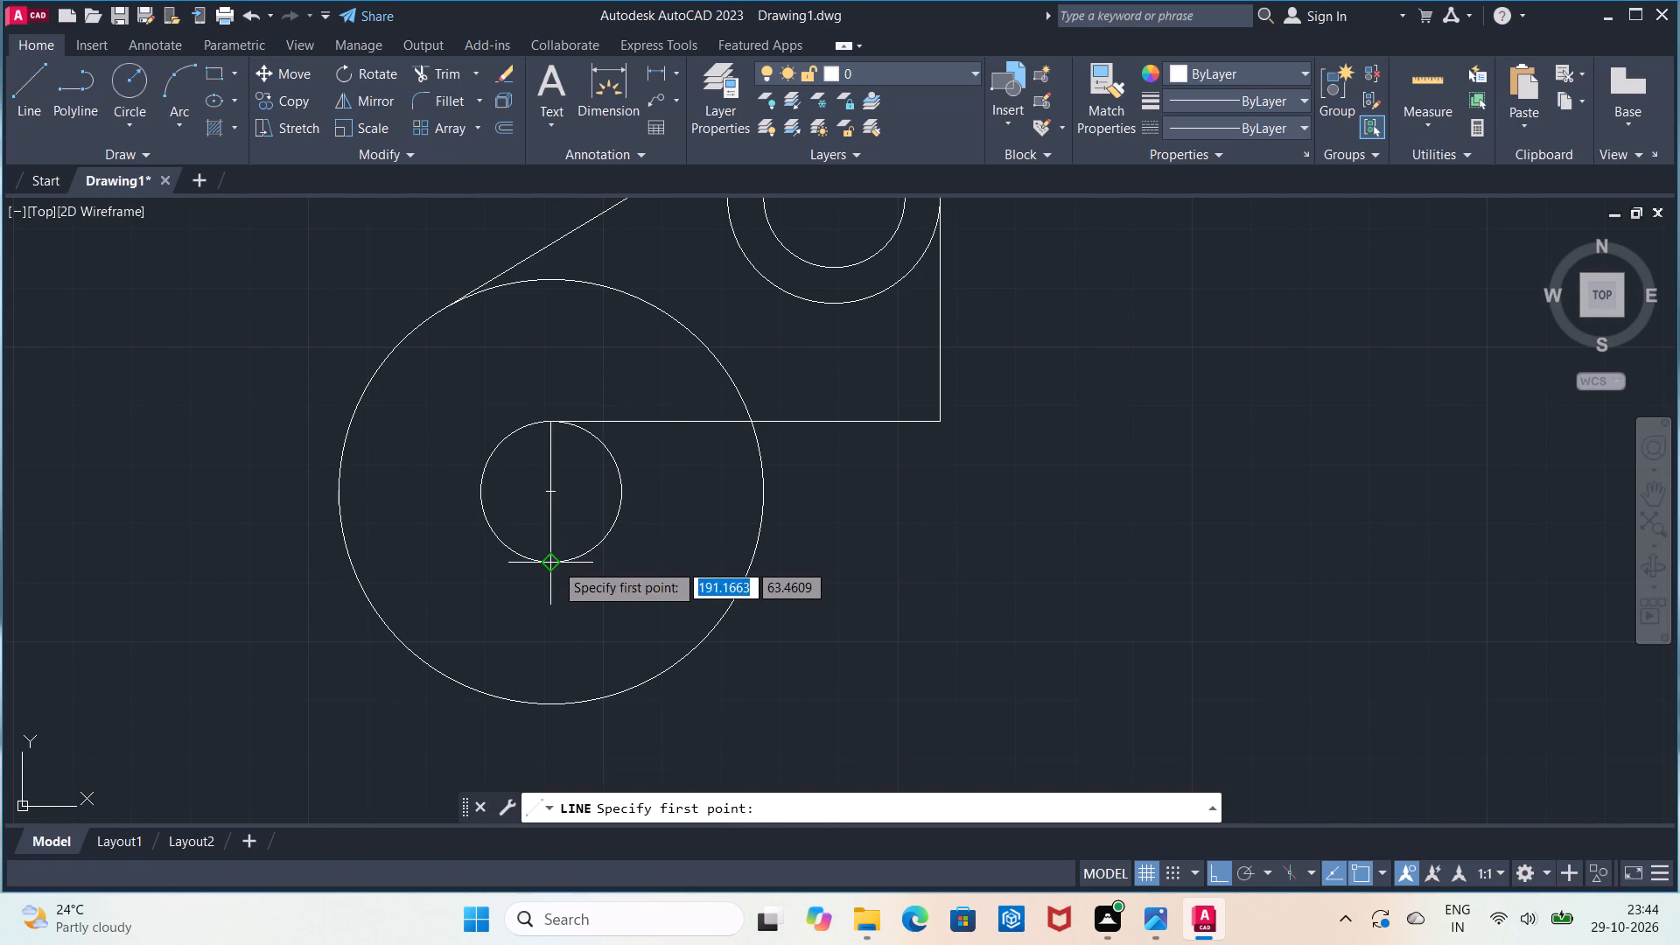
click(555, 563)
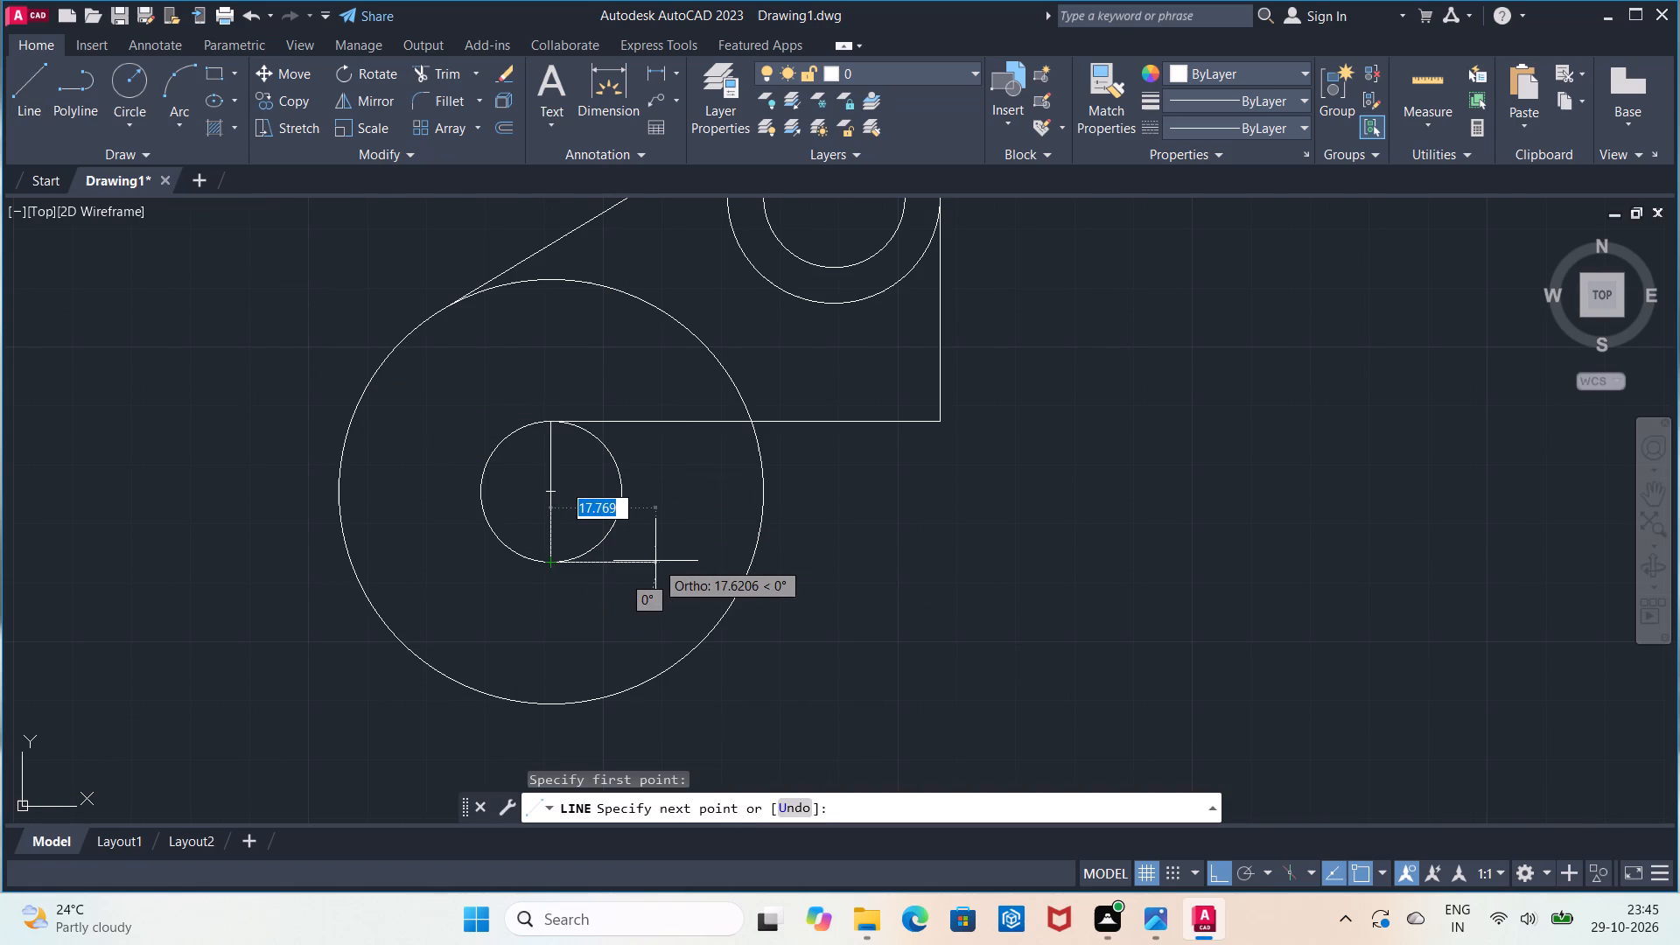
text(56)
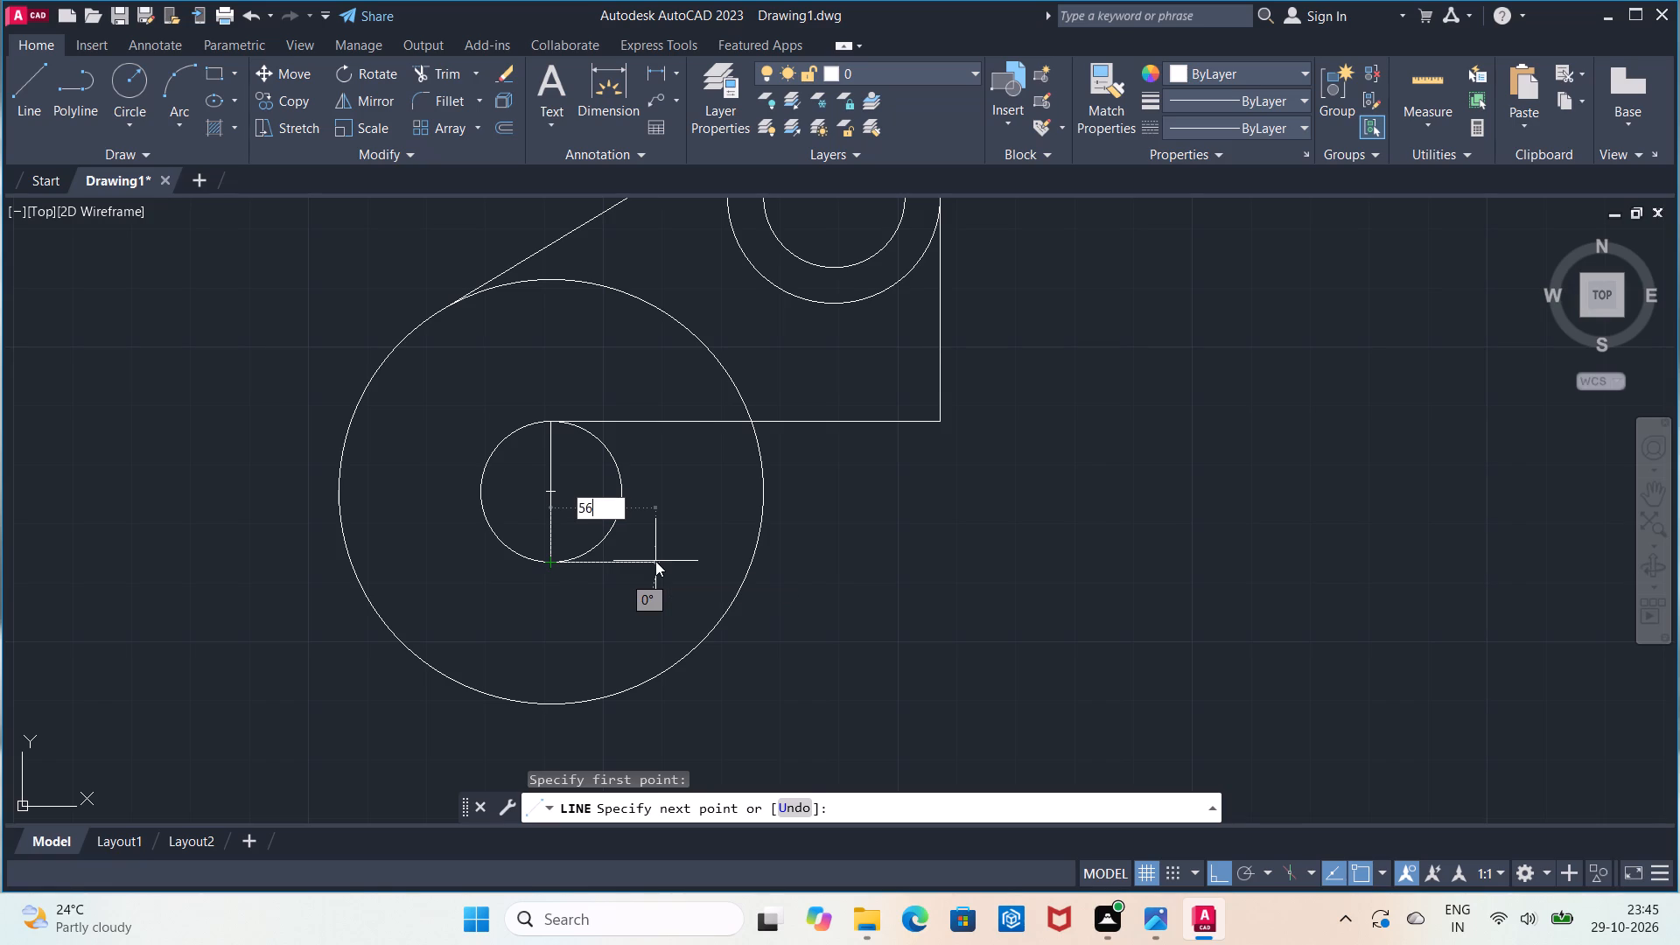
key(Return)
key(Escape)
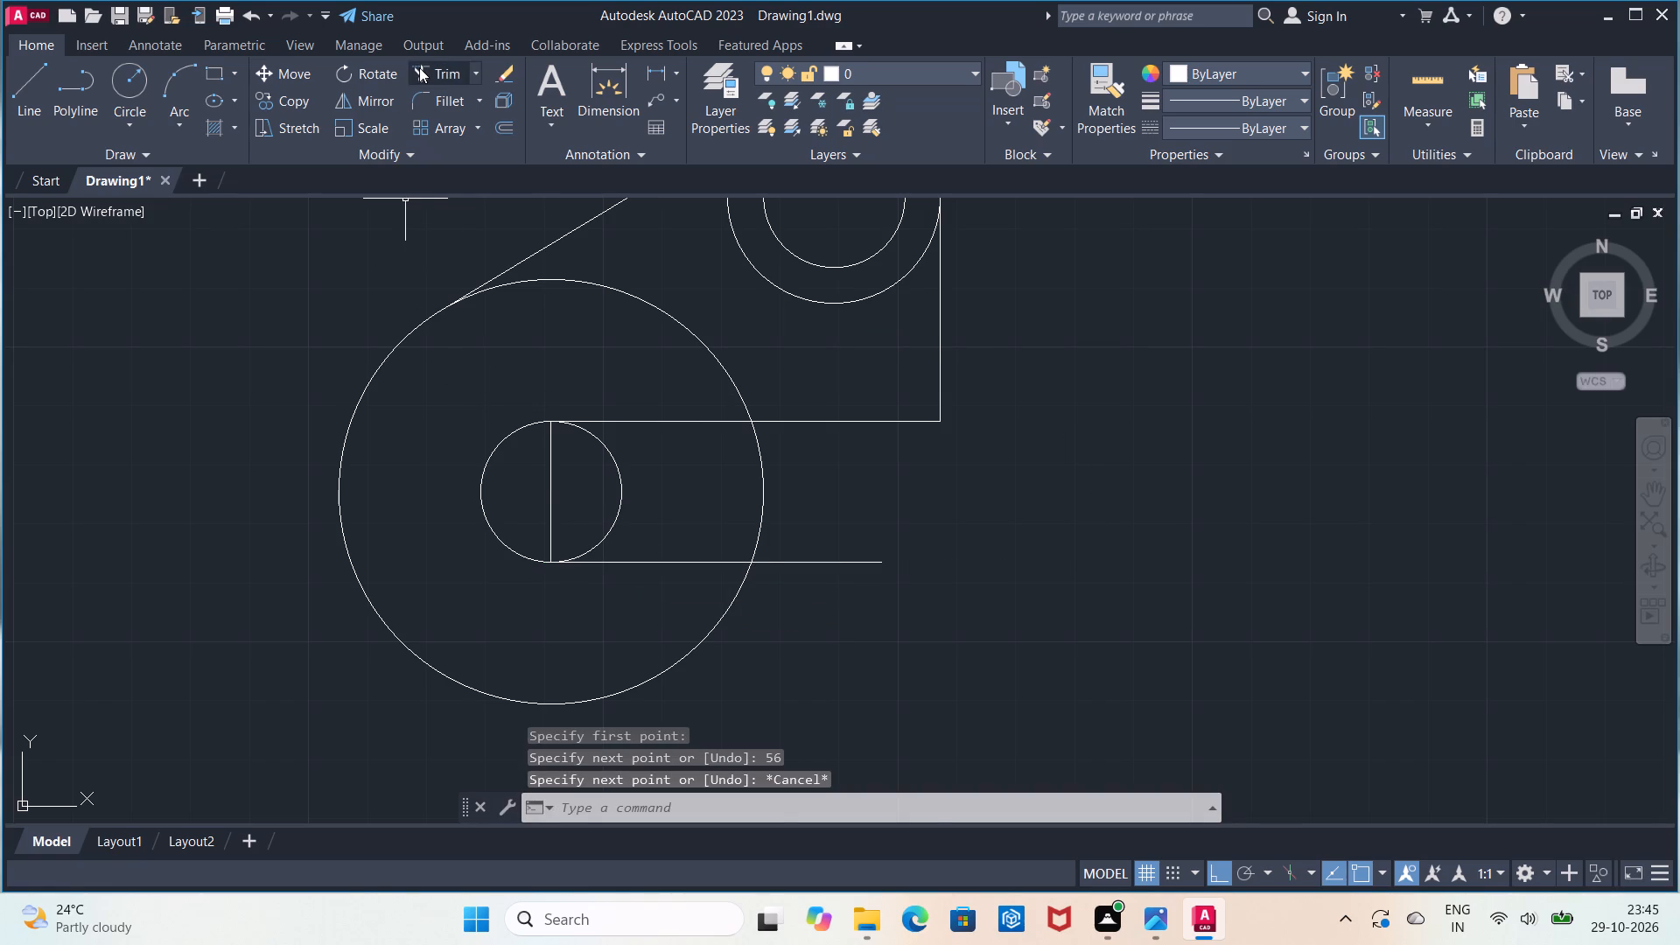
Trim the radius 36 circle between the two horizontal slot lines, and the lower slot line beyond that circle.
click(419, 67)
click(758, 529)
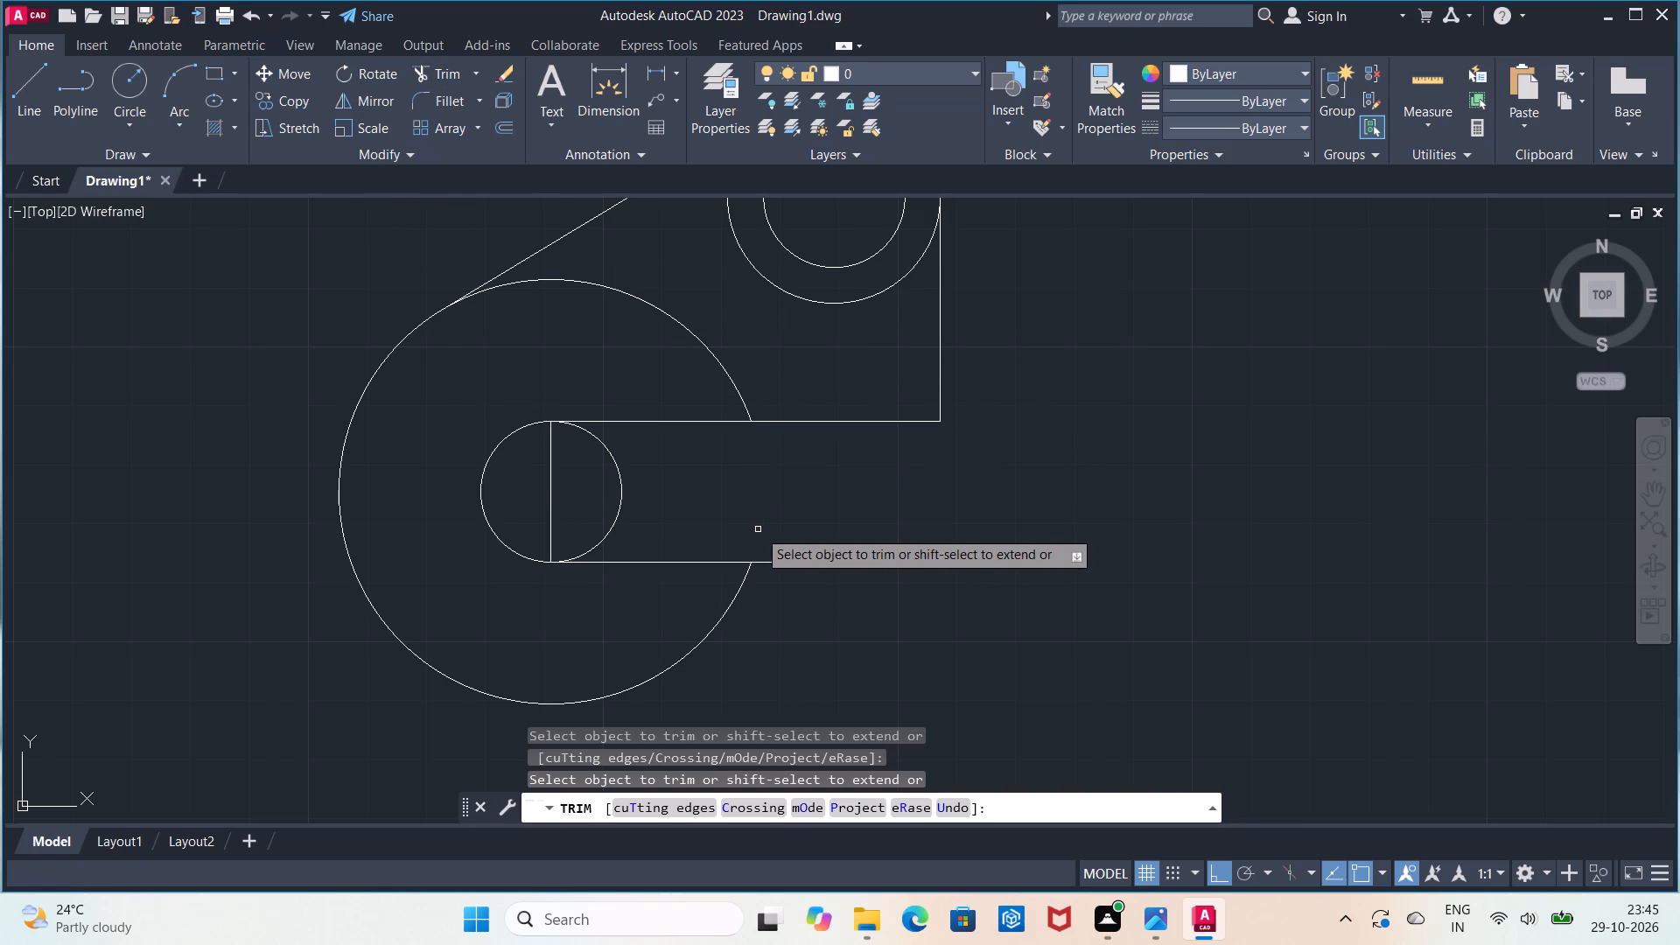
click(802, 562)
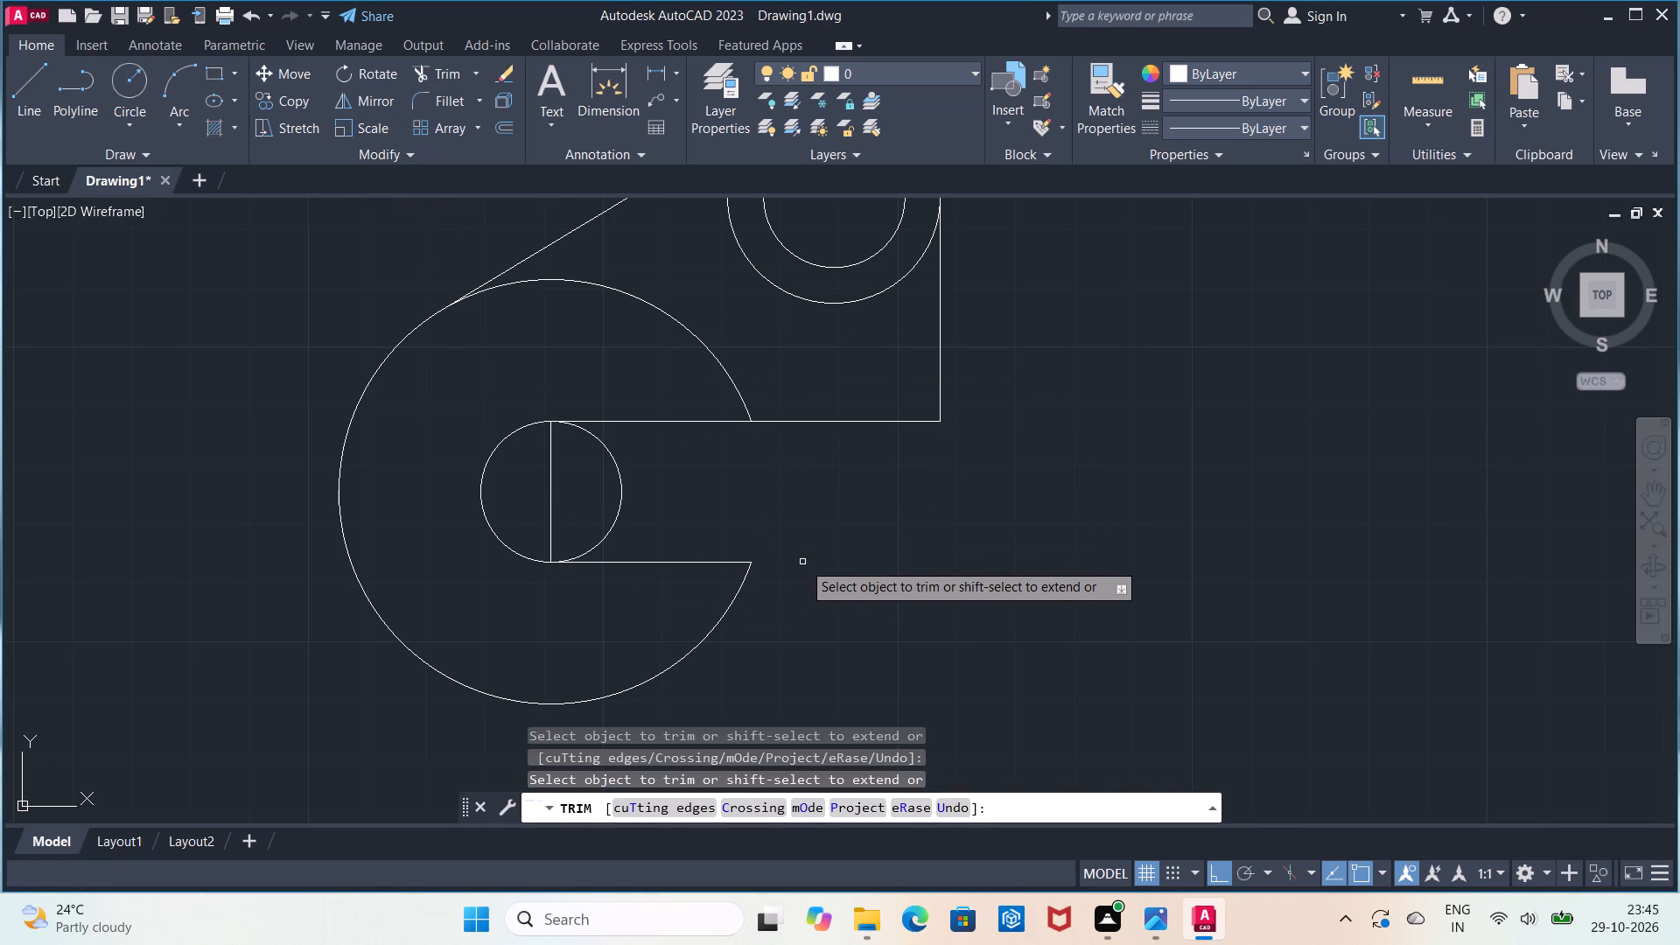
key(Escape)
Trim away the right half of the radius 12 circle, the 24-unit vertical line and the radius 36 arc inside the profile.
click(451, 75)
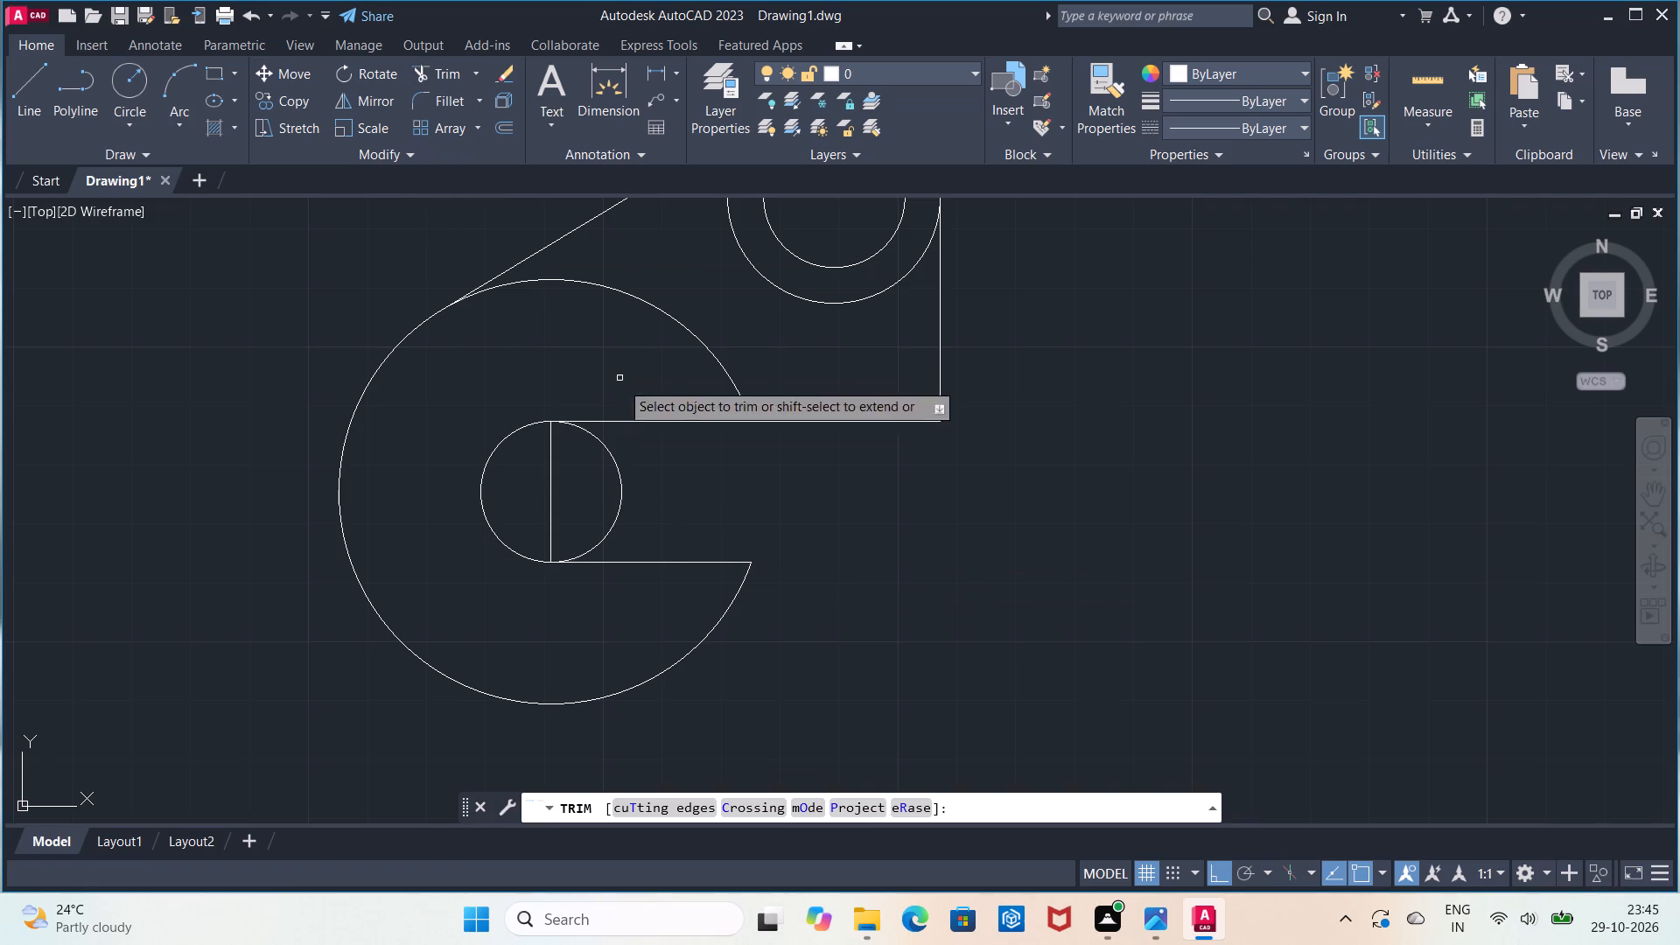
click(618, 473)
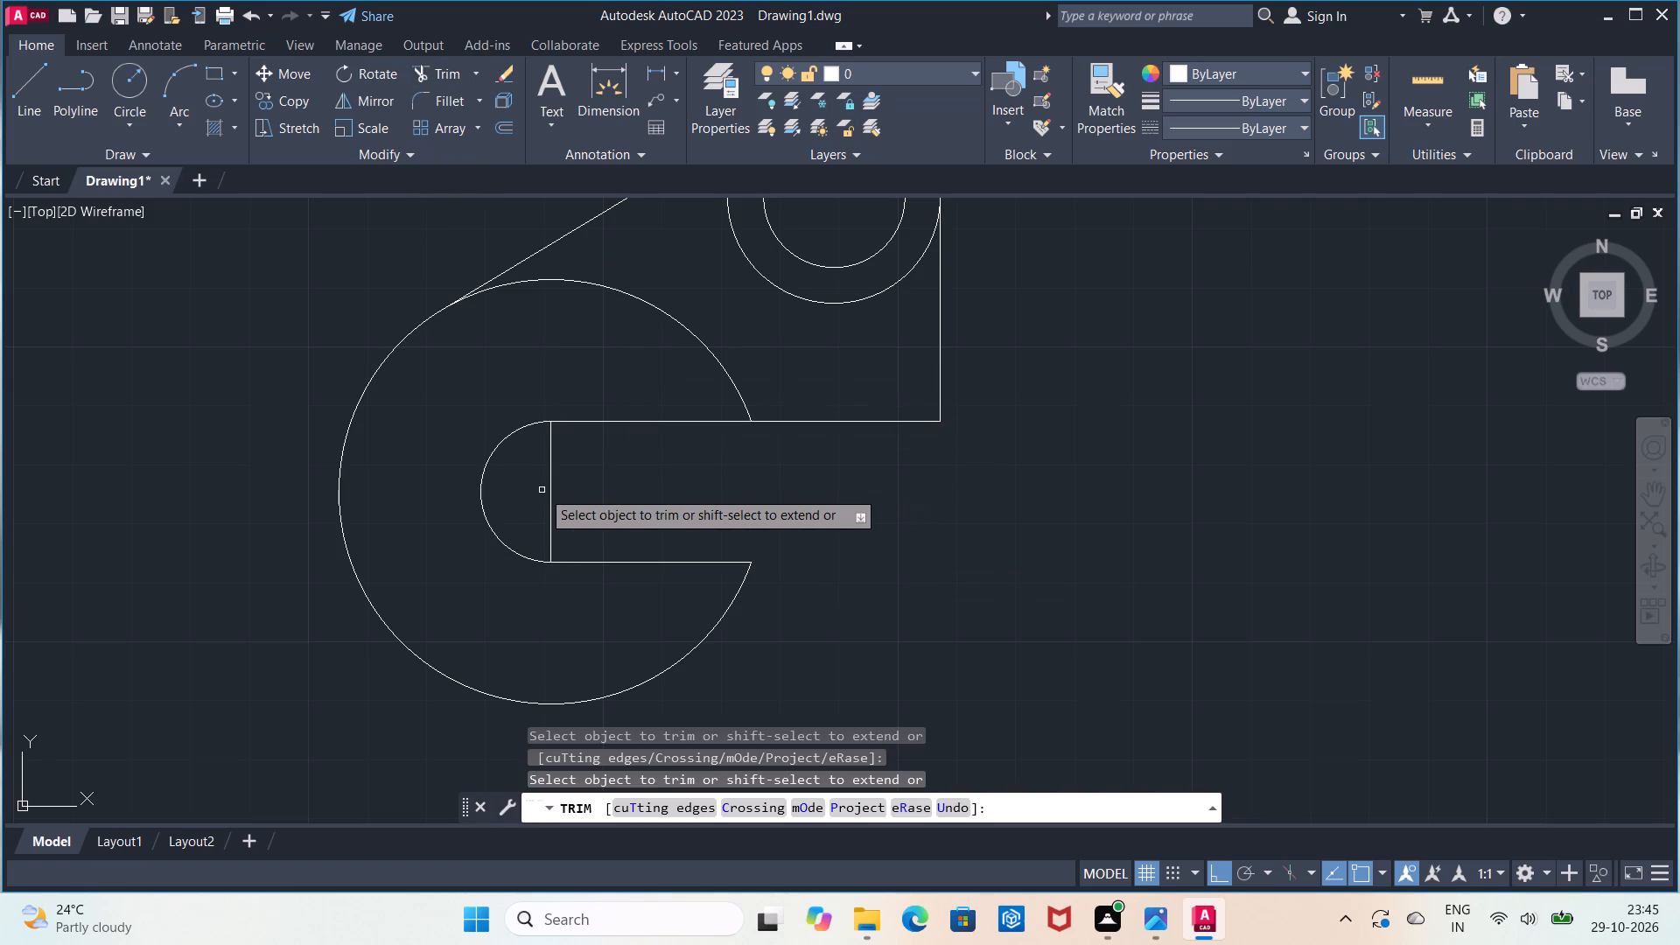
click(550, 488)
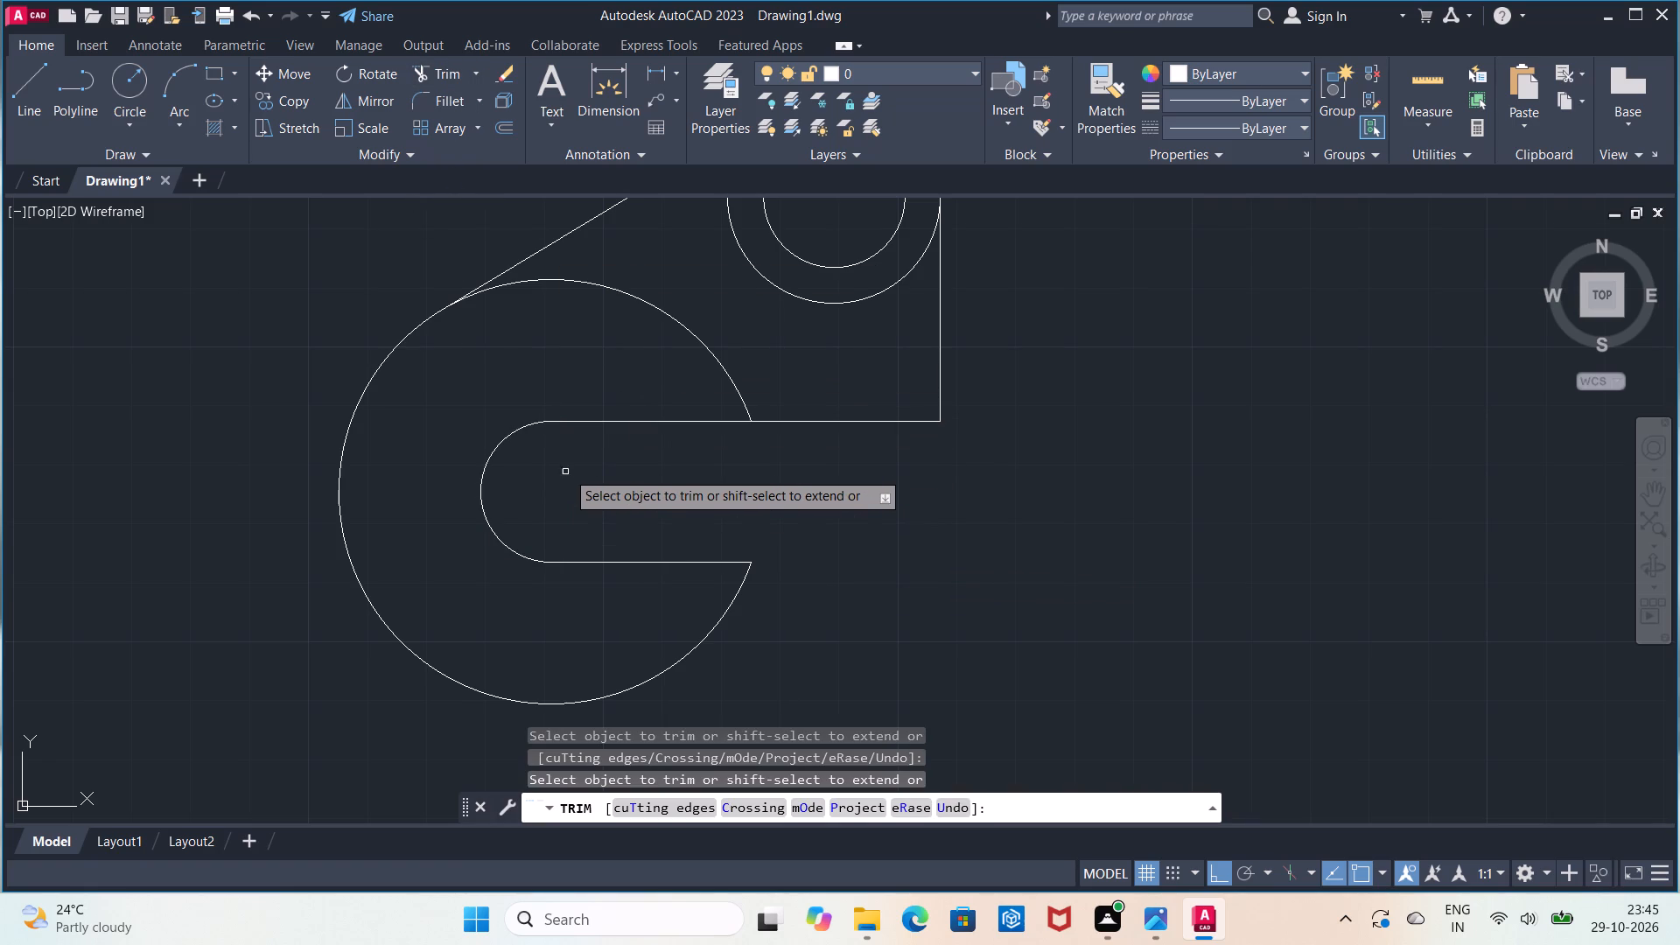
click(668, 318)
scroll(668, 318, down, 2)
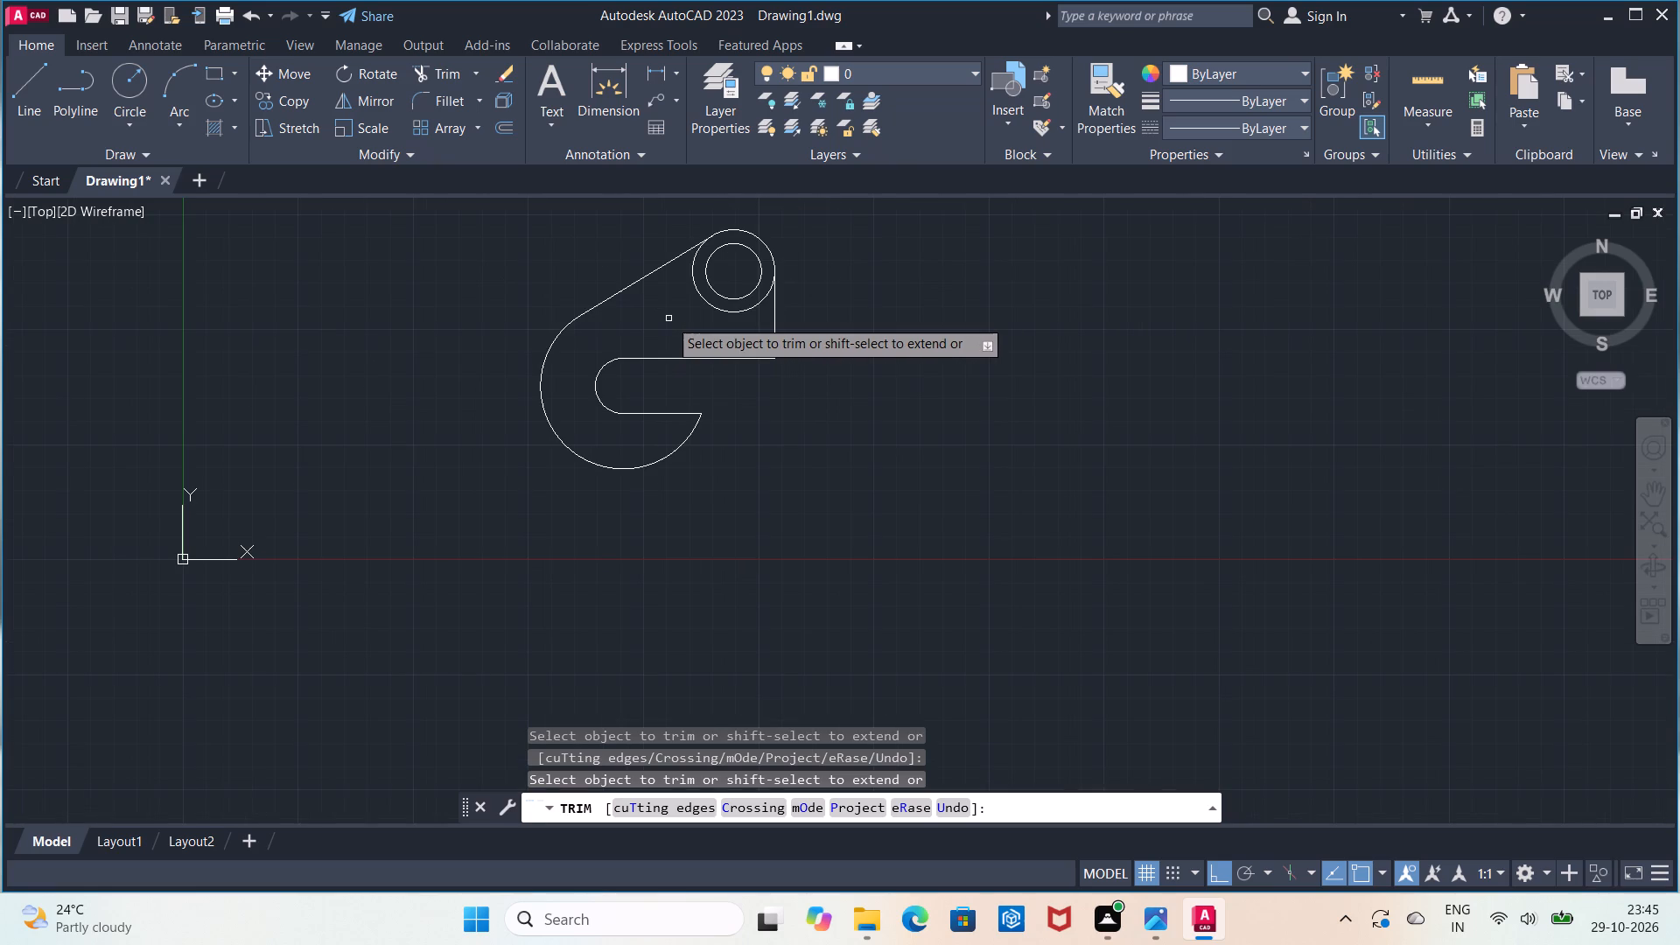
key(Escape)
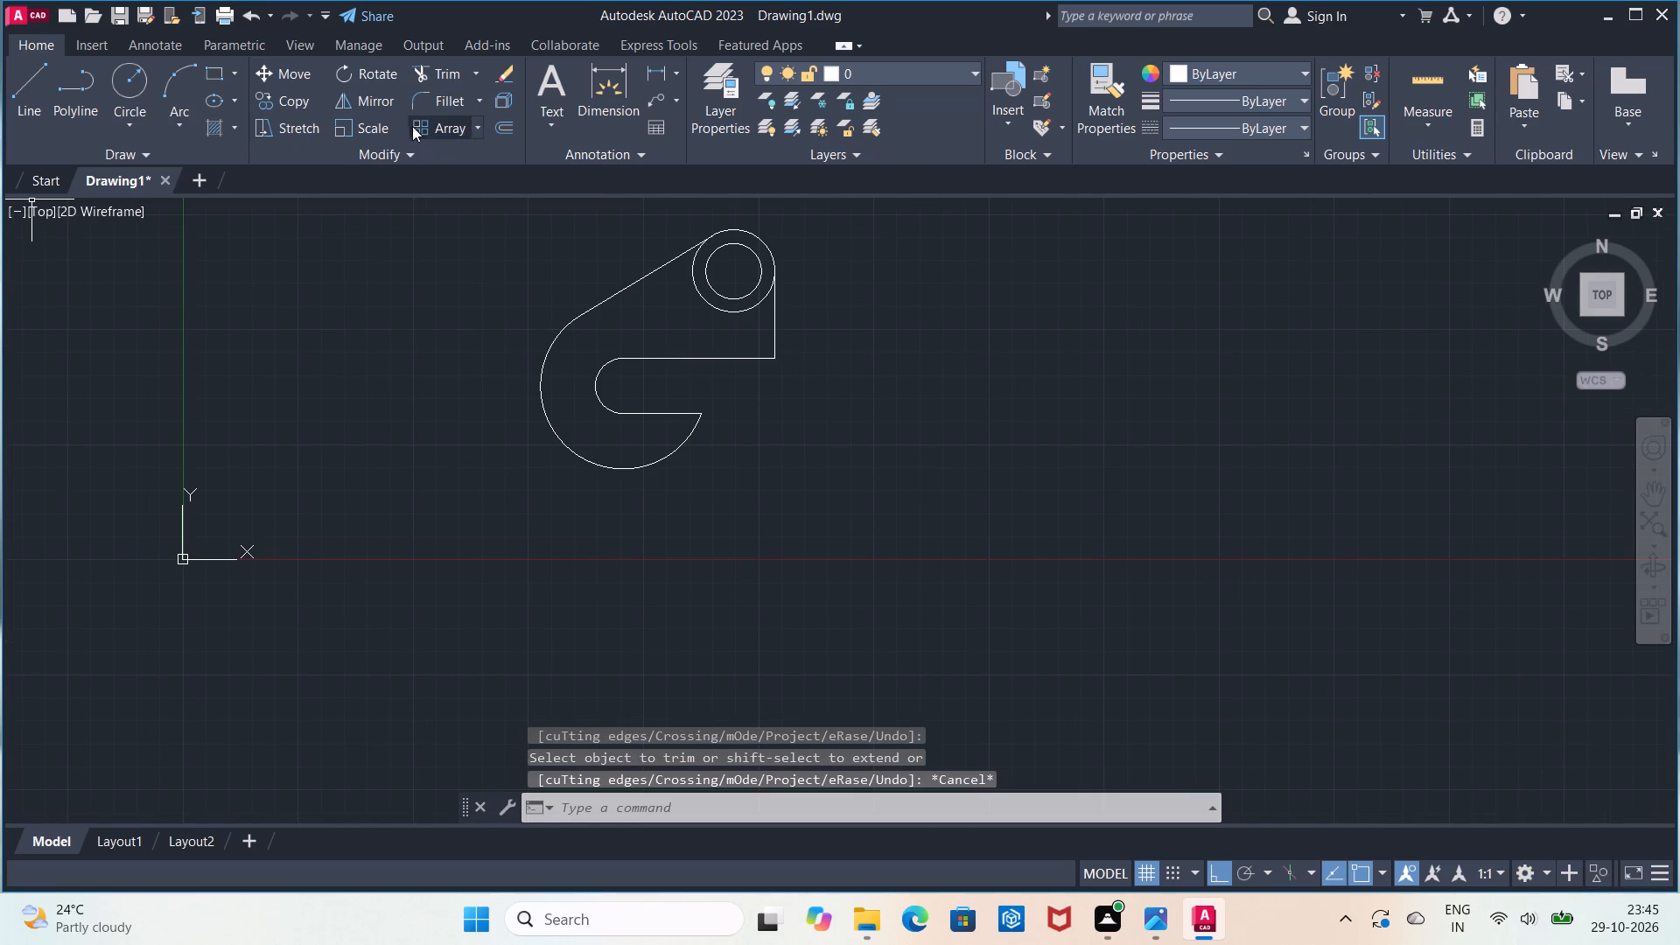
Fillet the corner between the slot's lower edge and the radius 36 arc with radius 6.
click(430, 103)
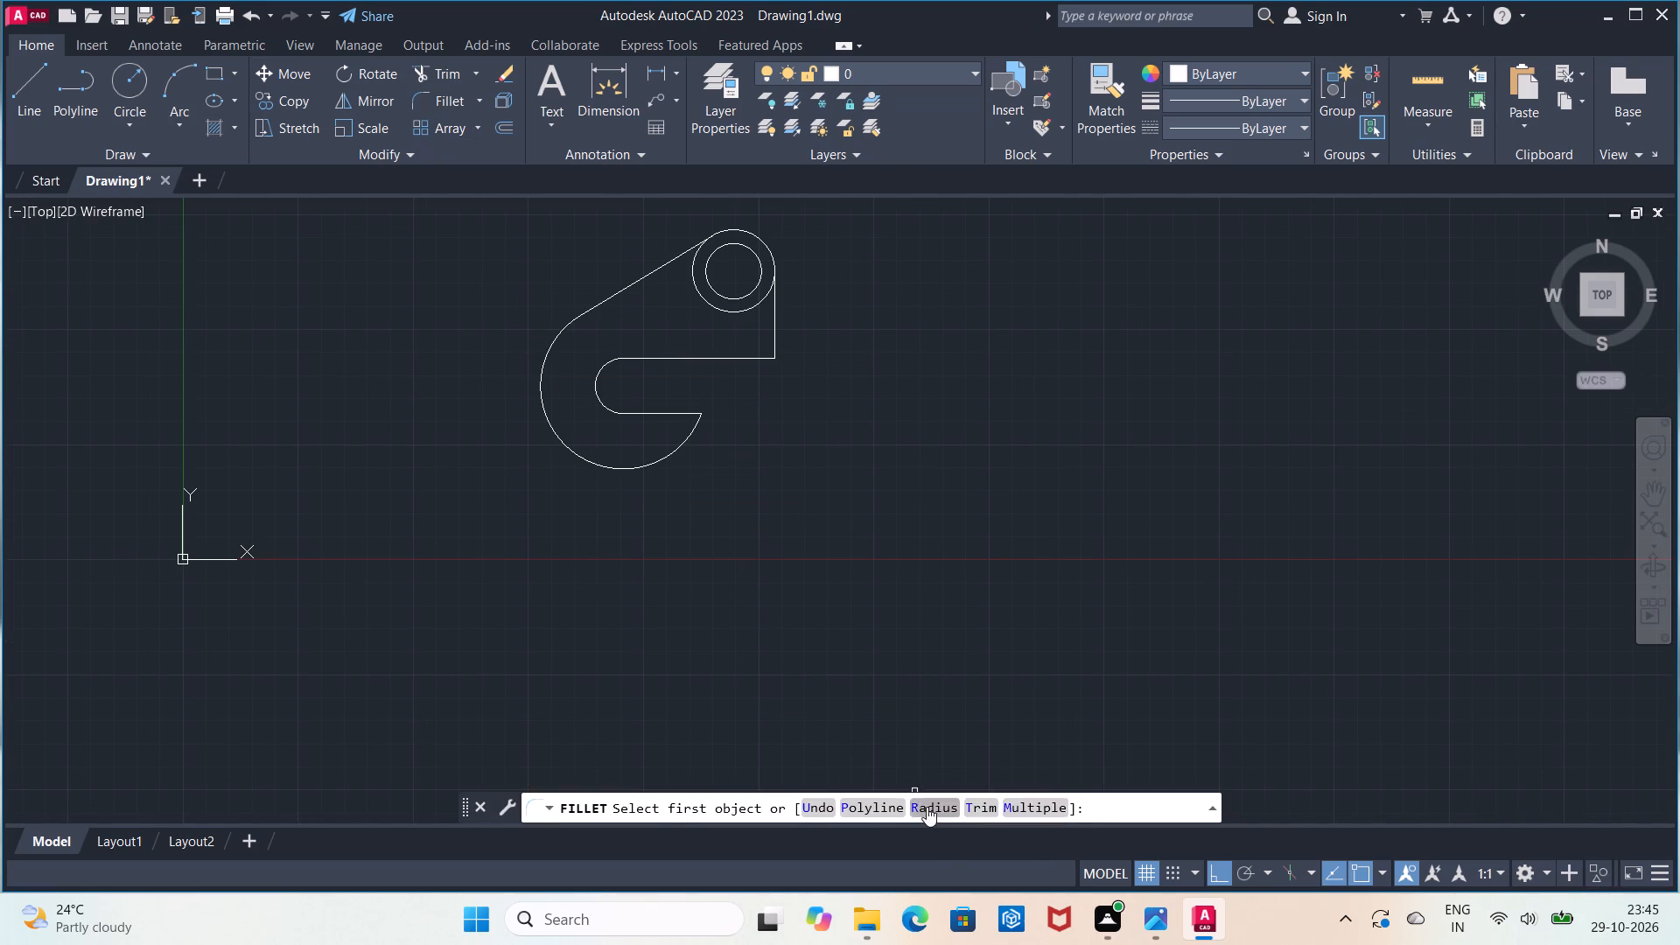
click(927, 807)
click(908, 809)
key(6)
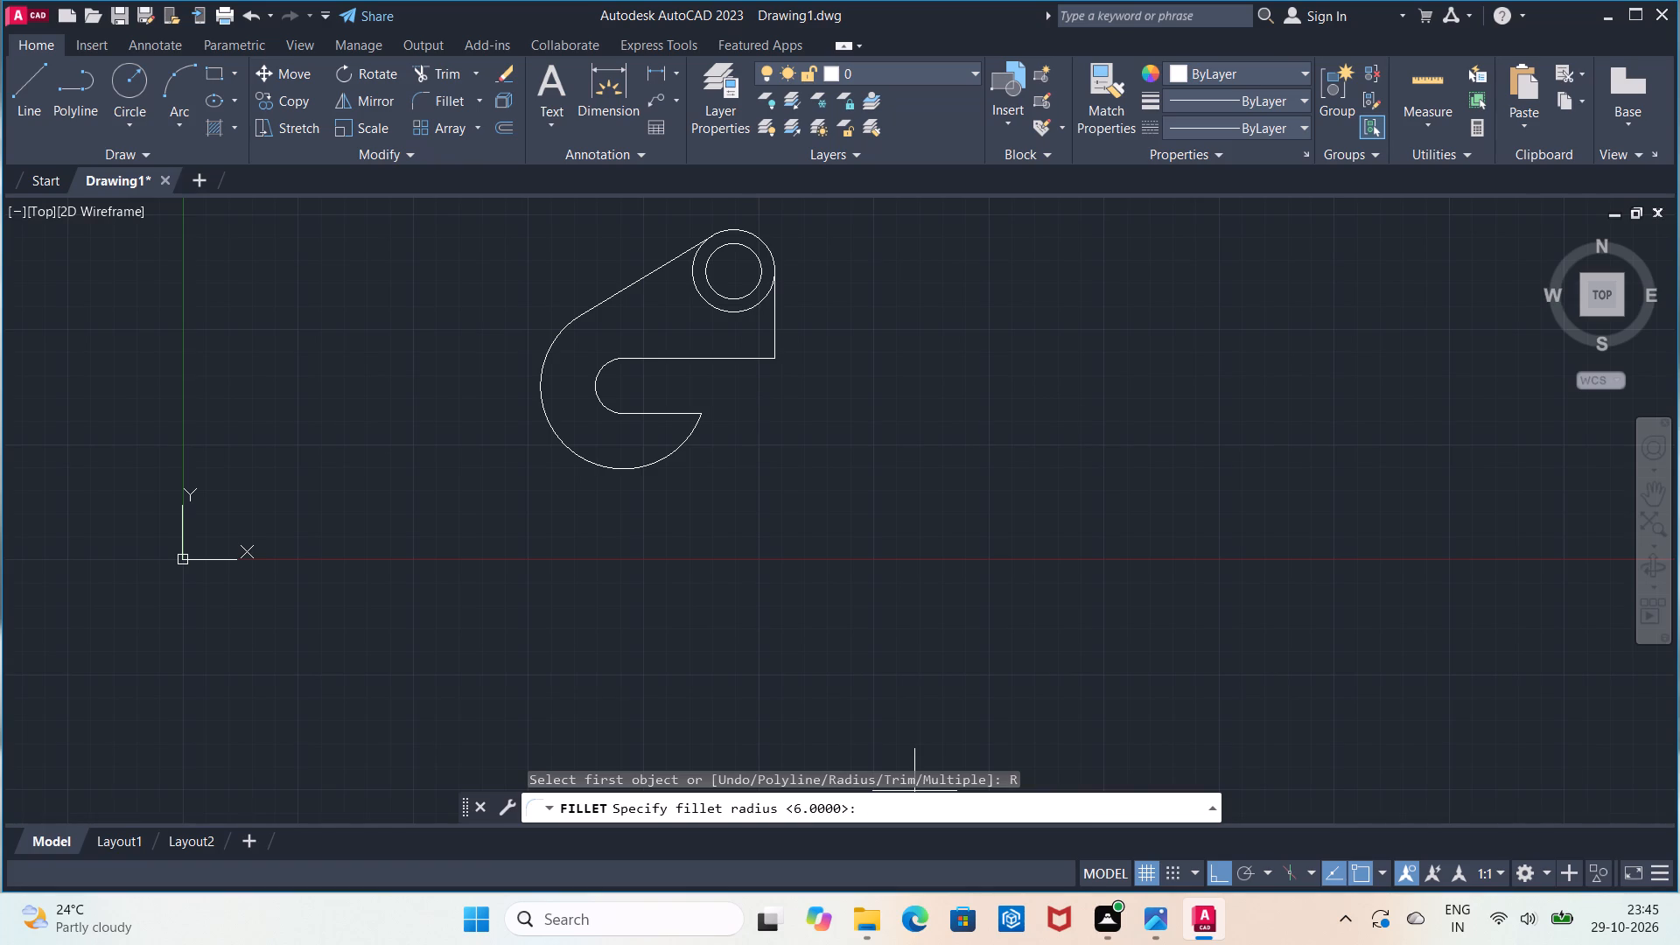
key(Return)
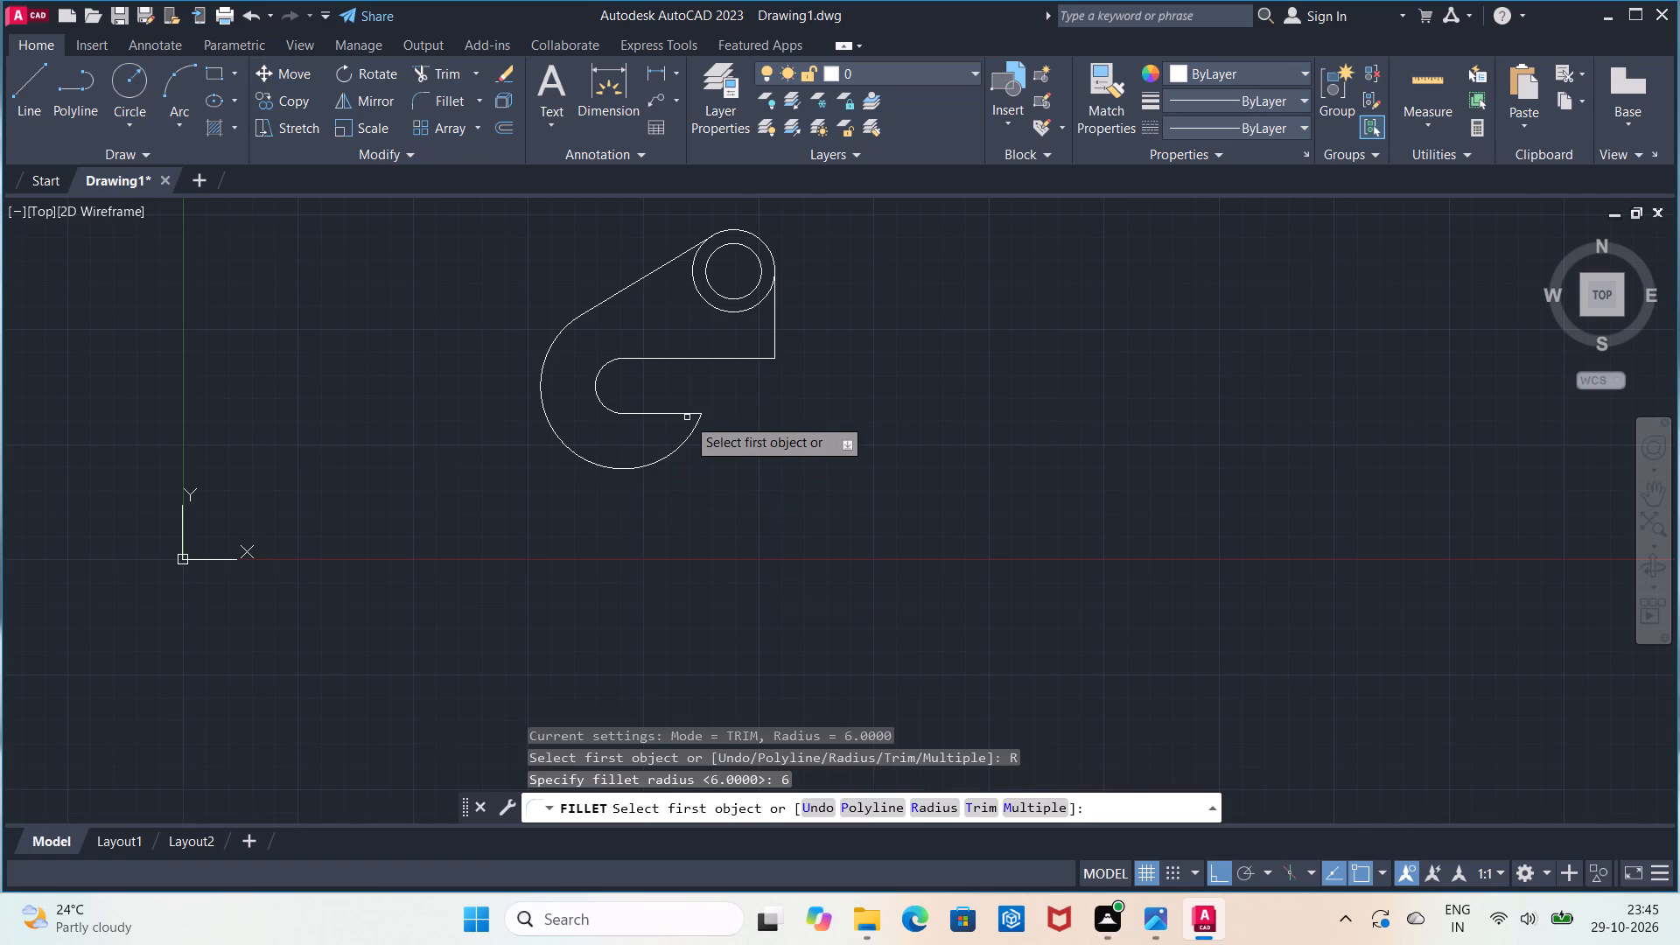
click(682, 415)
click(692, 427)
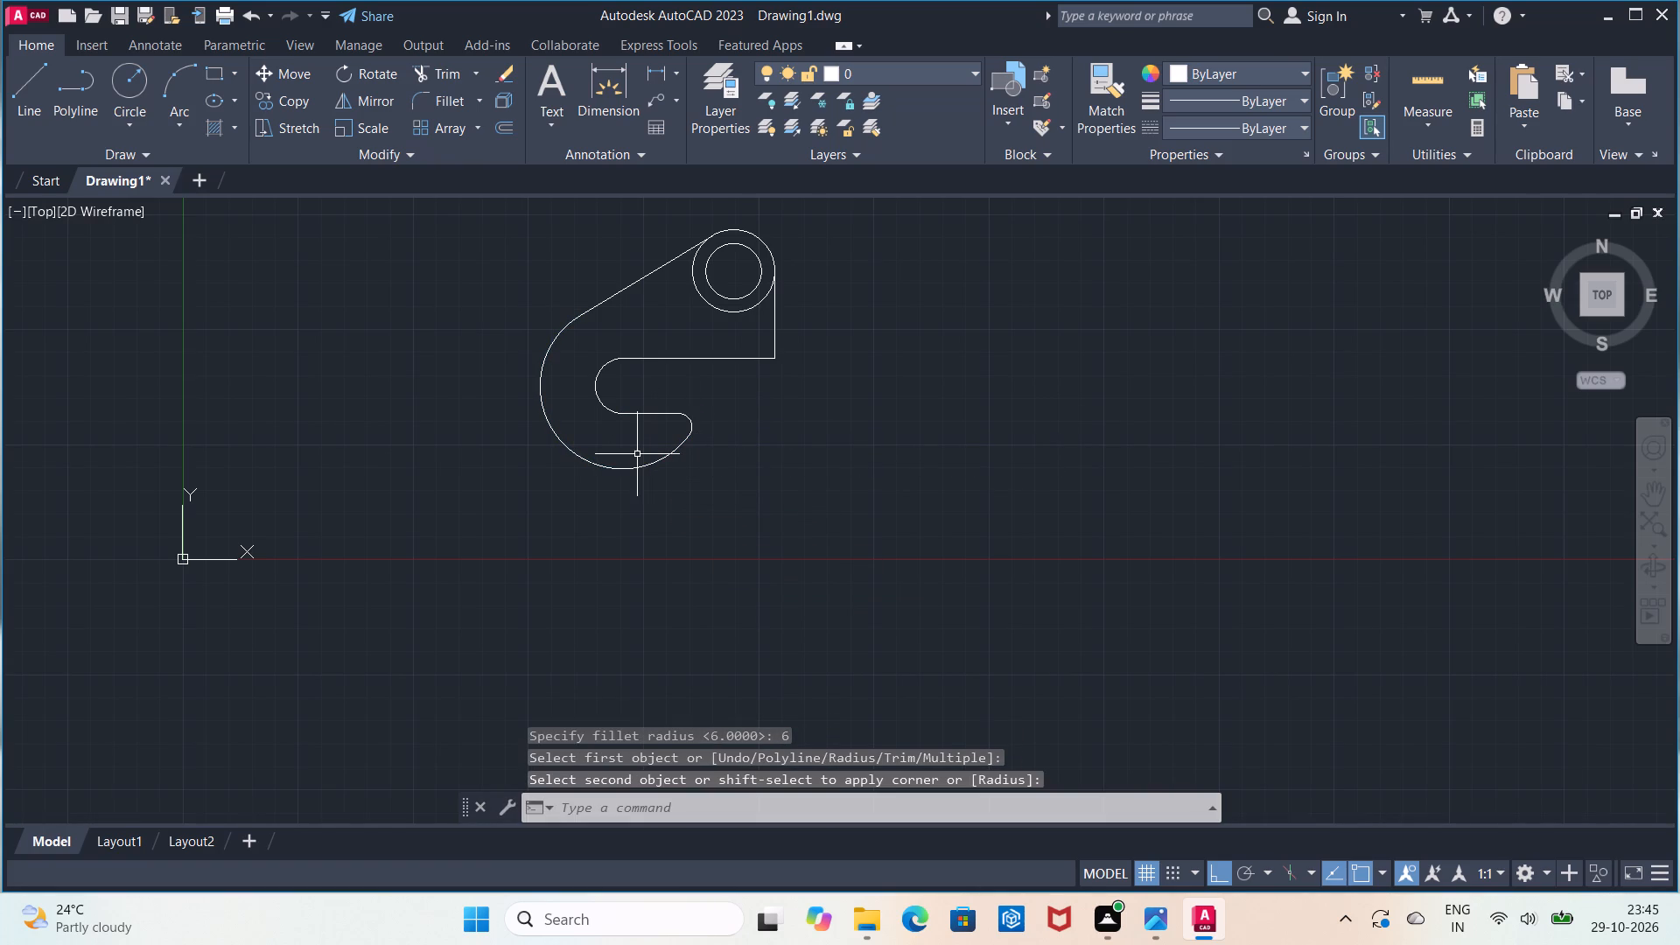
Trim the portion of the outer upper circle inside the profile, between the tangent line and the vertical edge.
scroll(636, 454, up, 1)
middle_drag(636, 454, 633, 561)
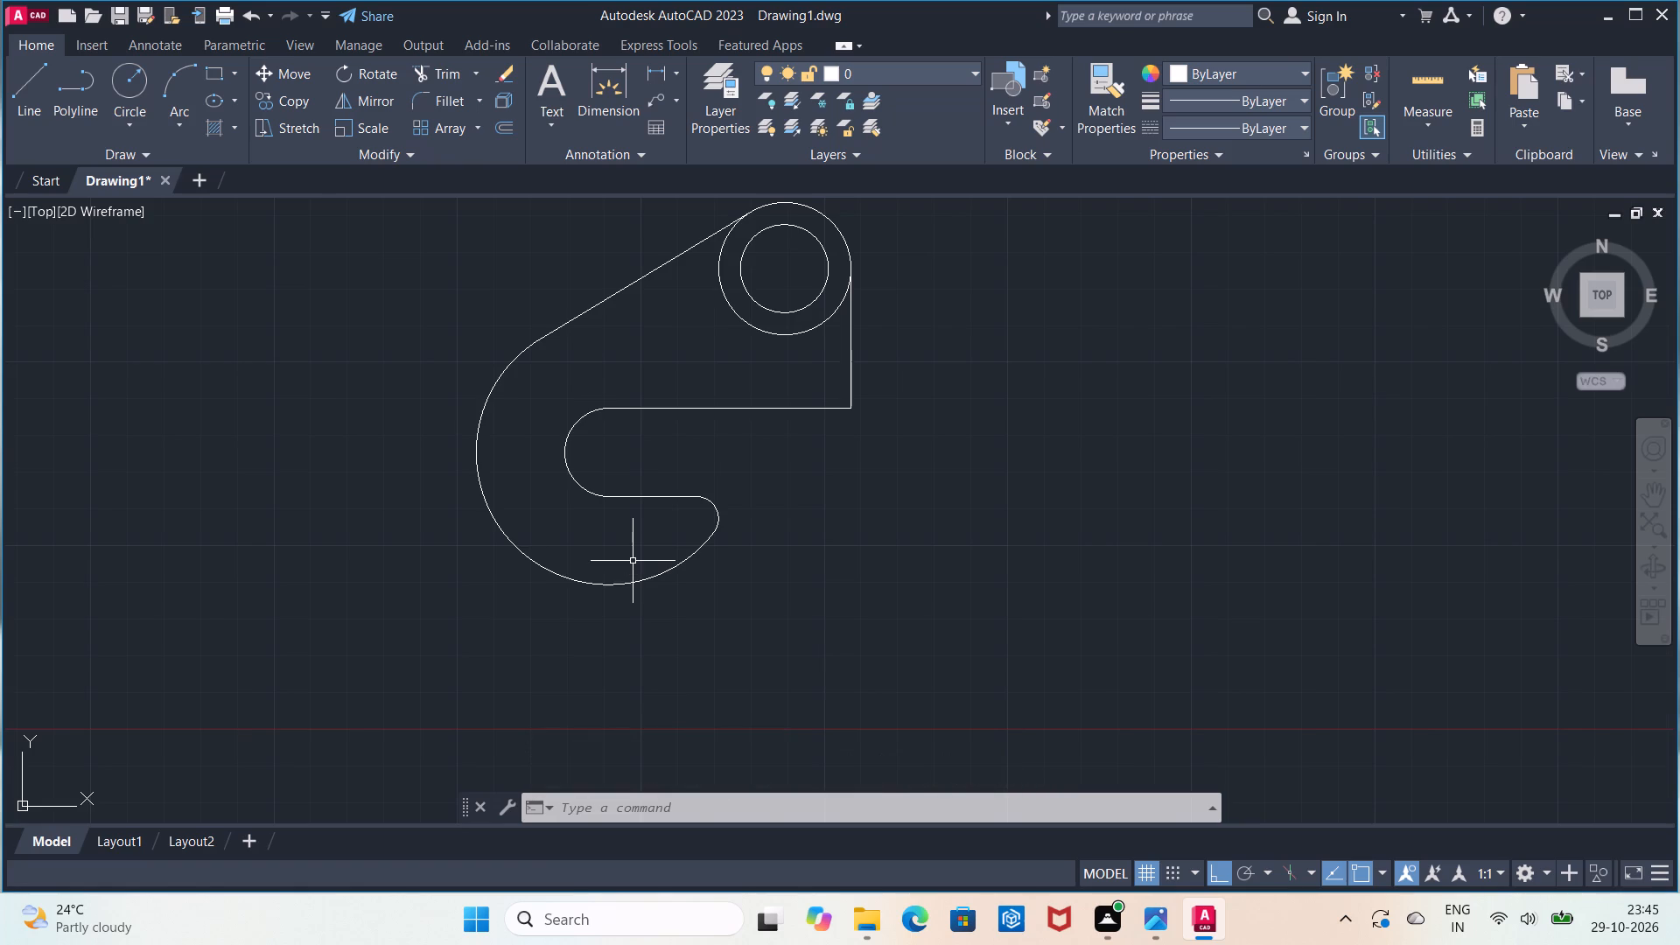
click(429, 77)
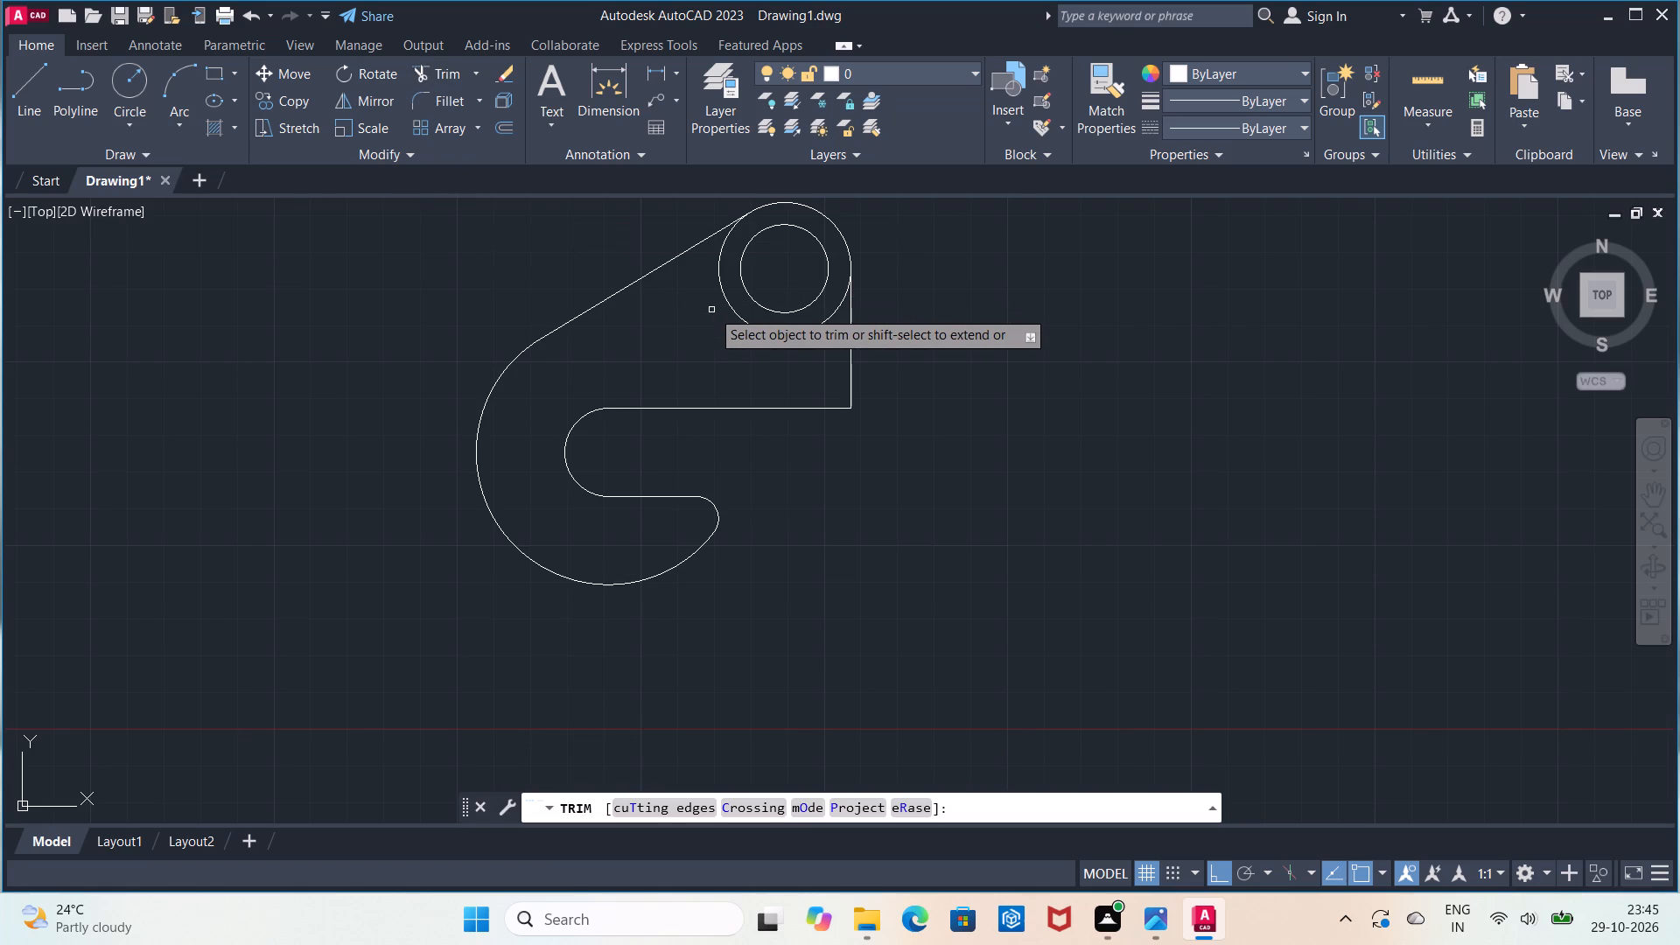
click(728, 308)
scroll(728, 308, down, 1)
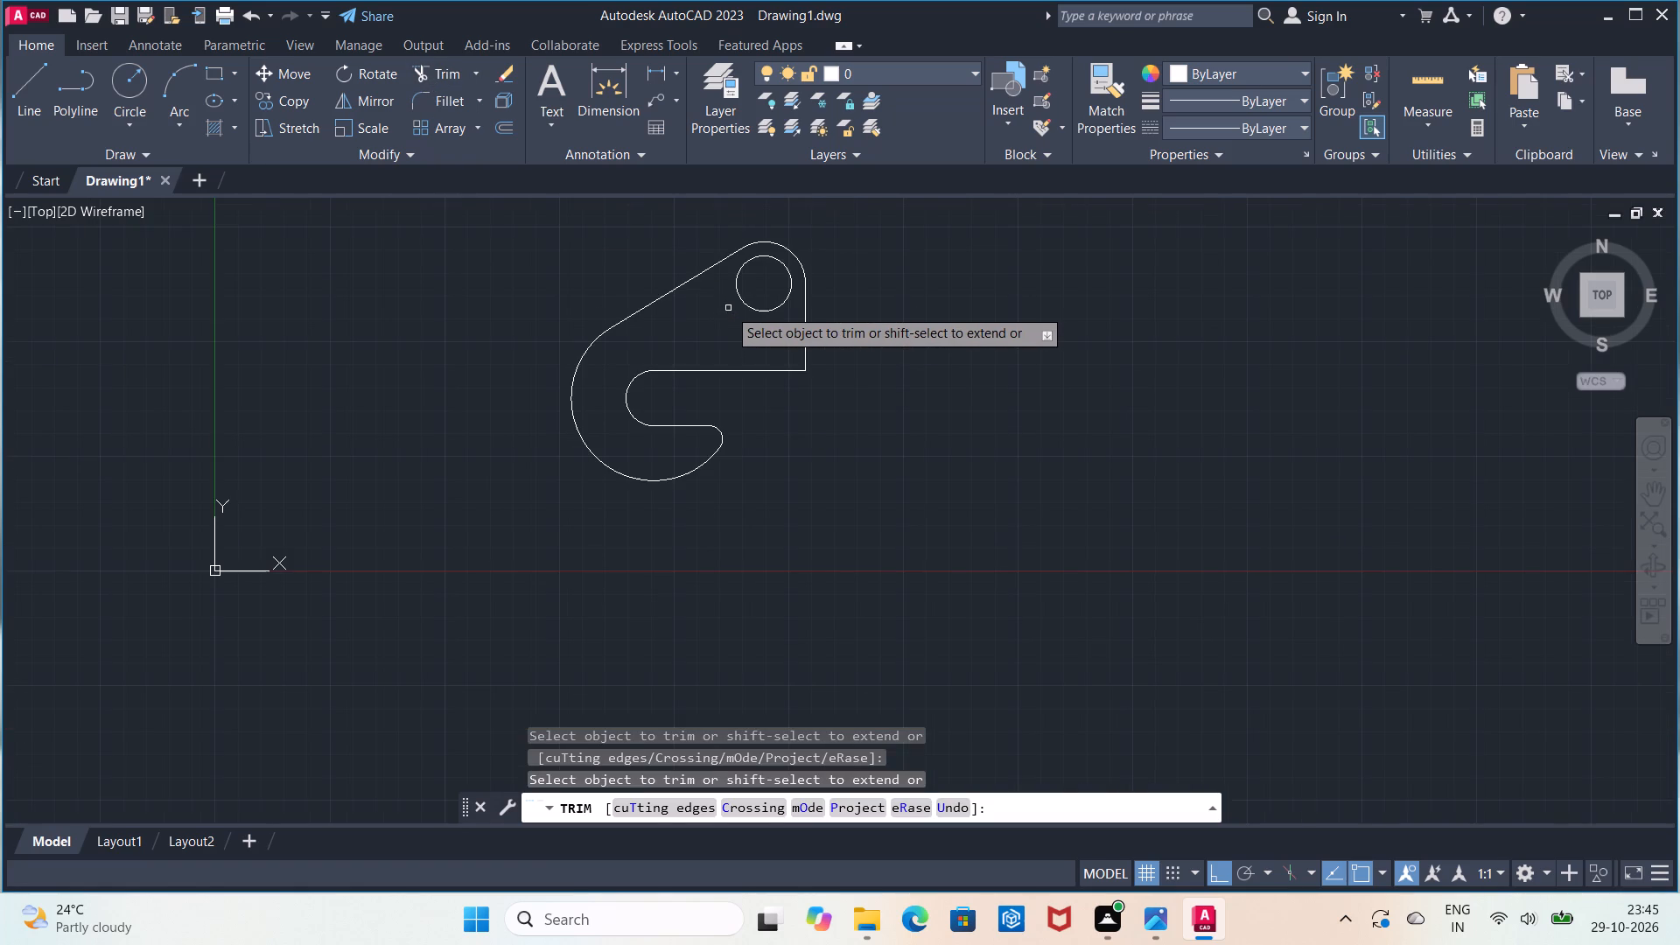
key(Escape)
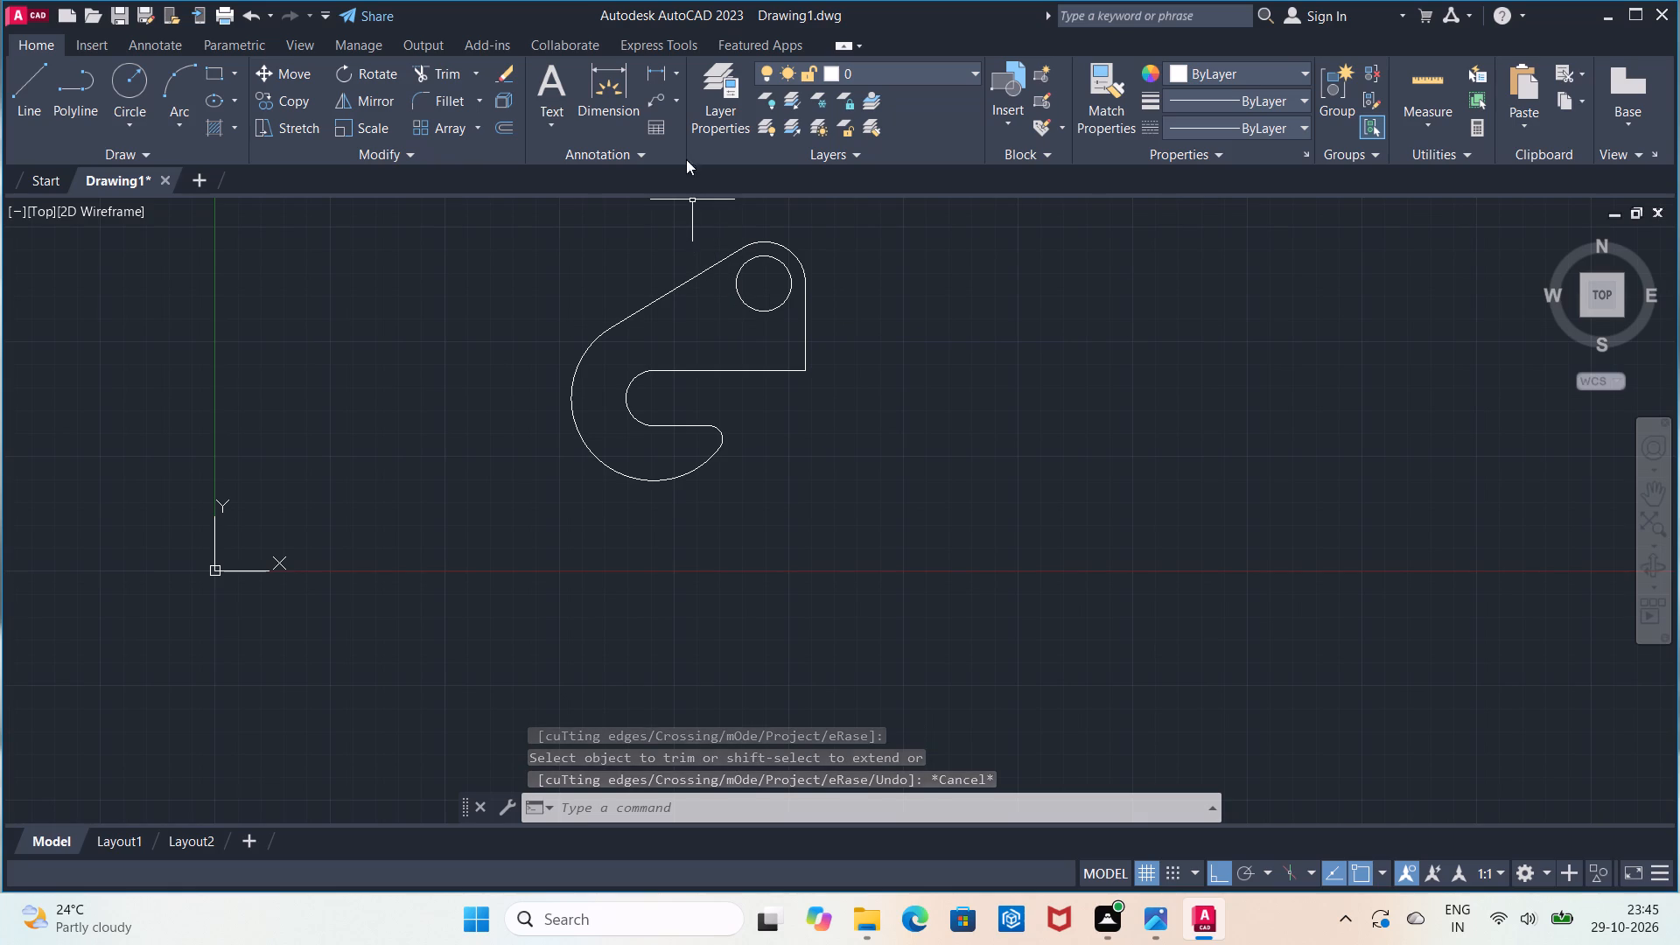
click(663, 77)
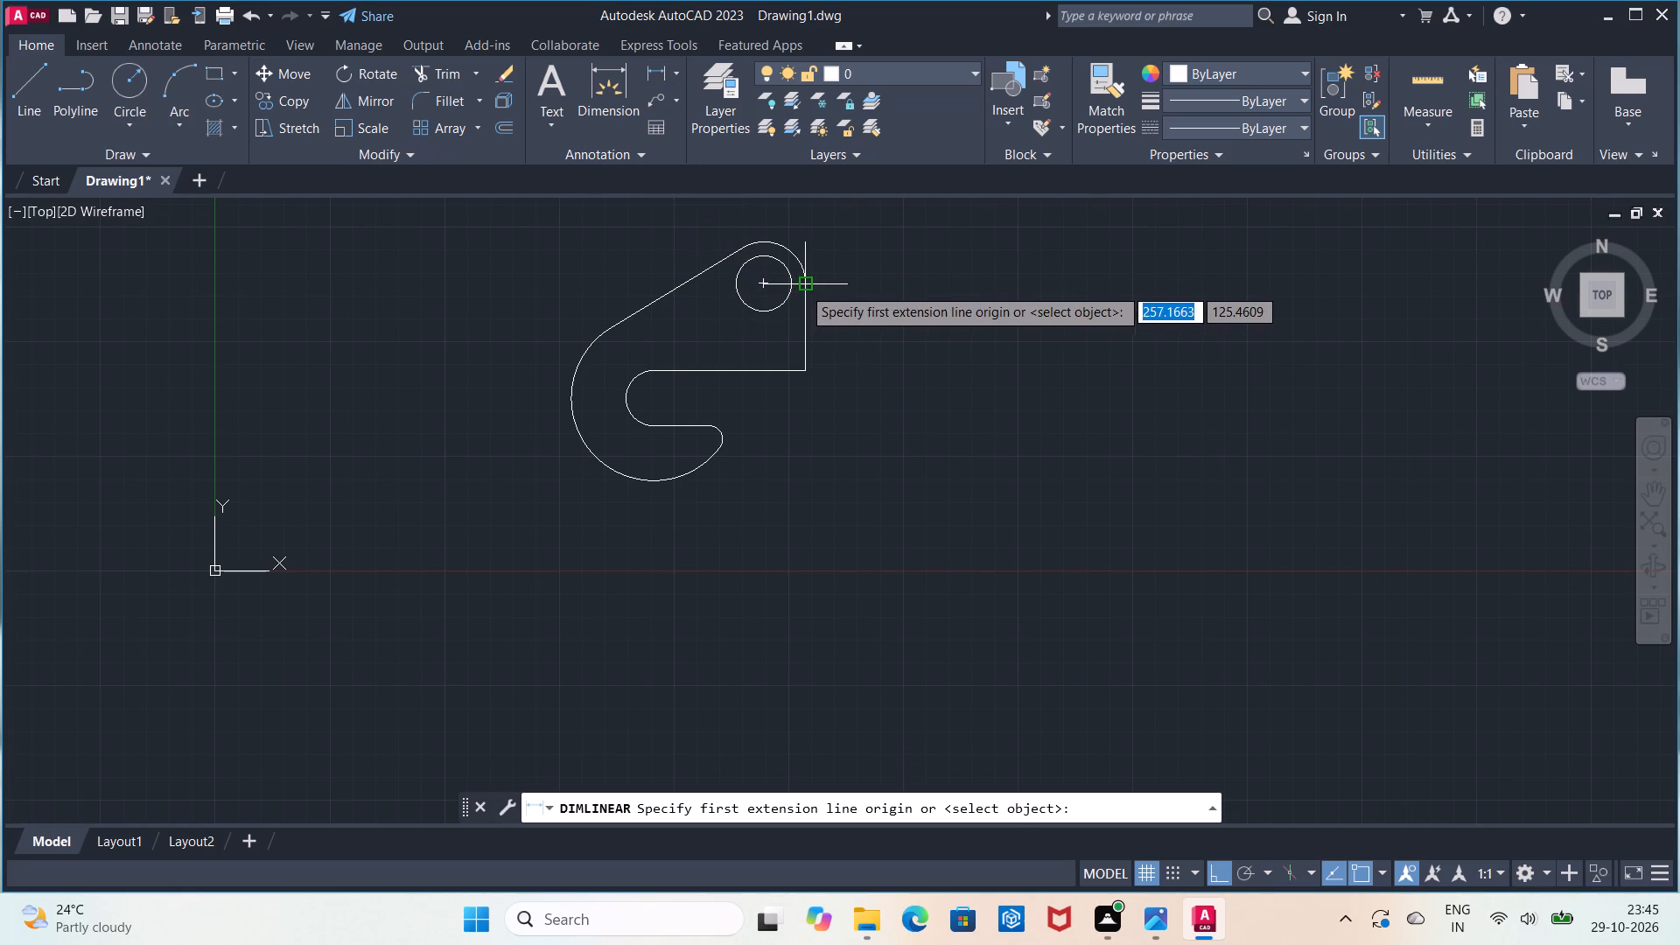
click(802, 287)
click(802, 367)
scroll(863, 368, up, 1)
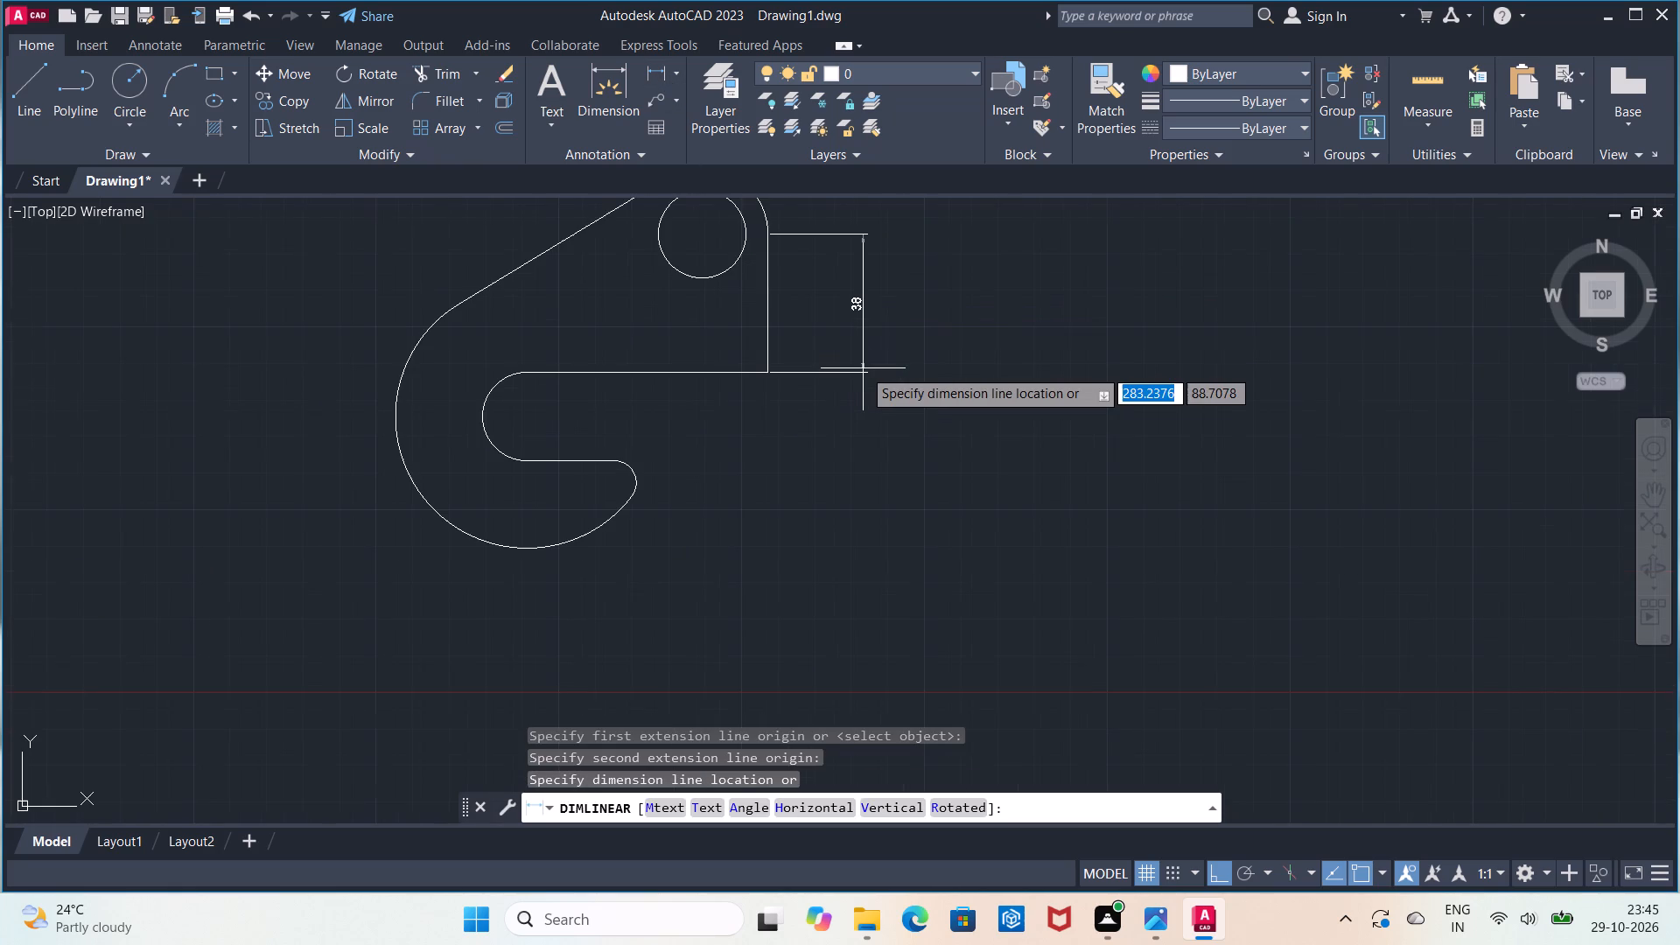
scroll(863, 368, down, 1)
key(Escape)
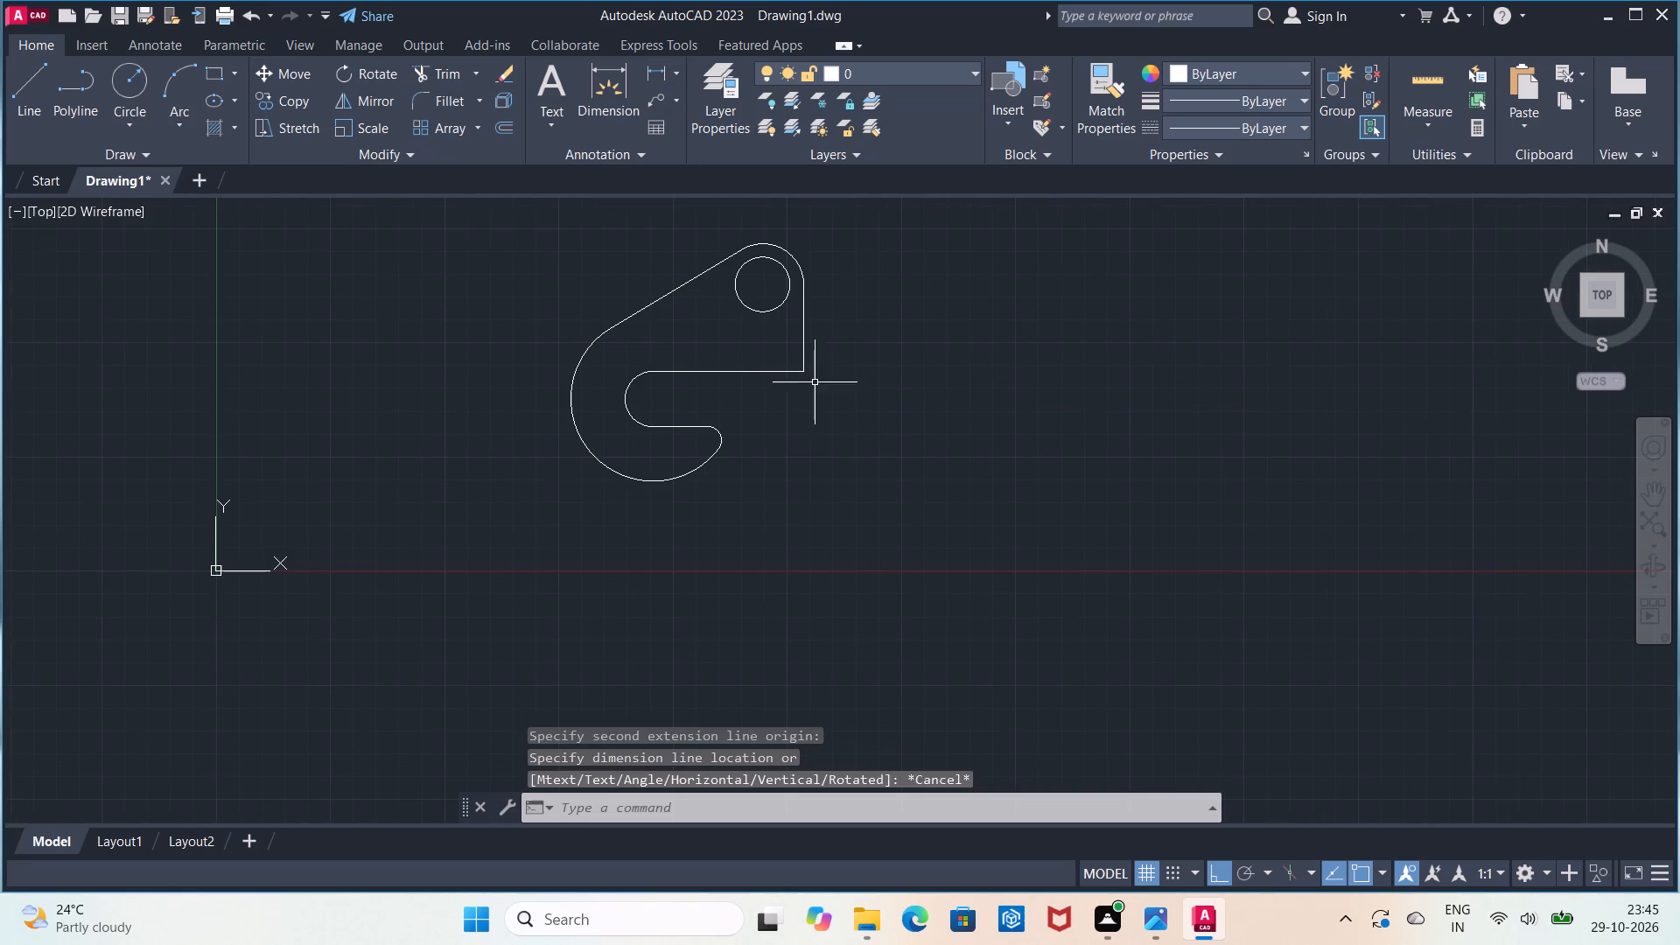
Select the whole hook-shaped part and join the outline's lines and arcs into a single polyline.
scroll(794, 389, down, 1)
click(574, 253)
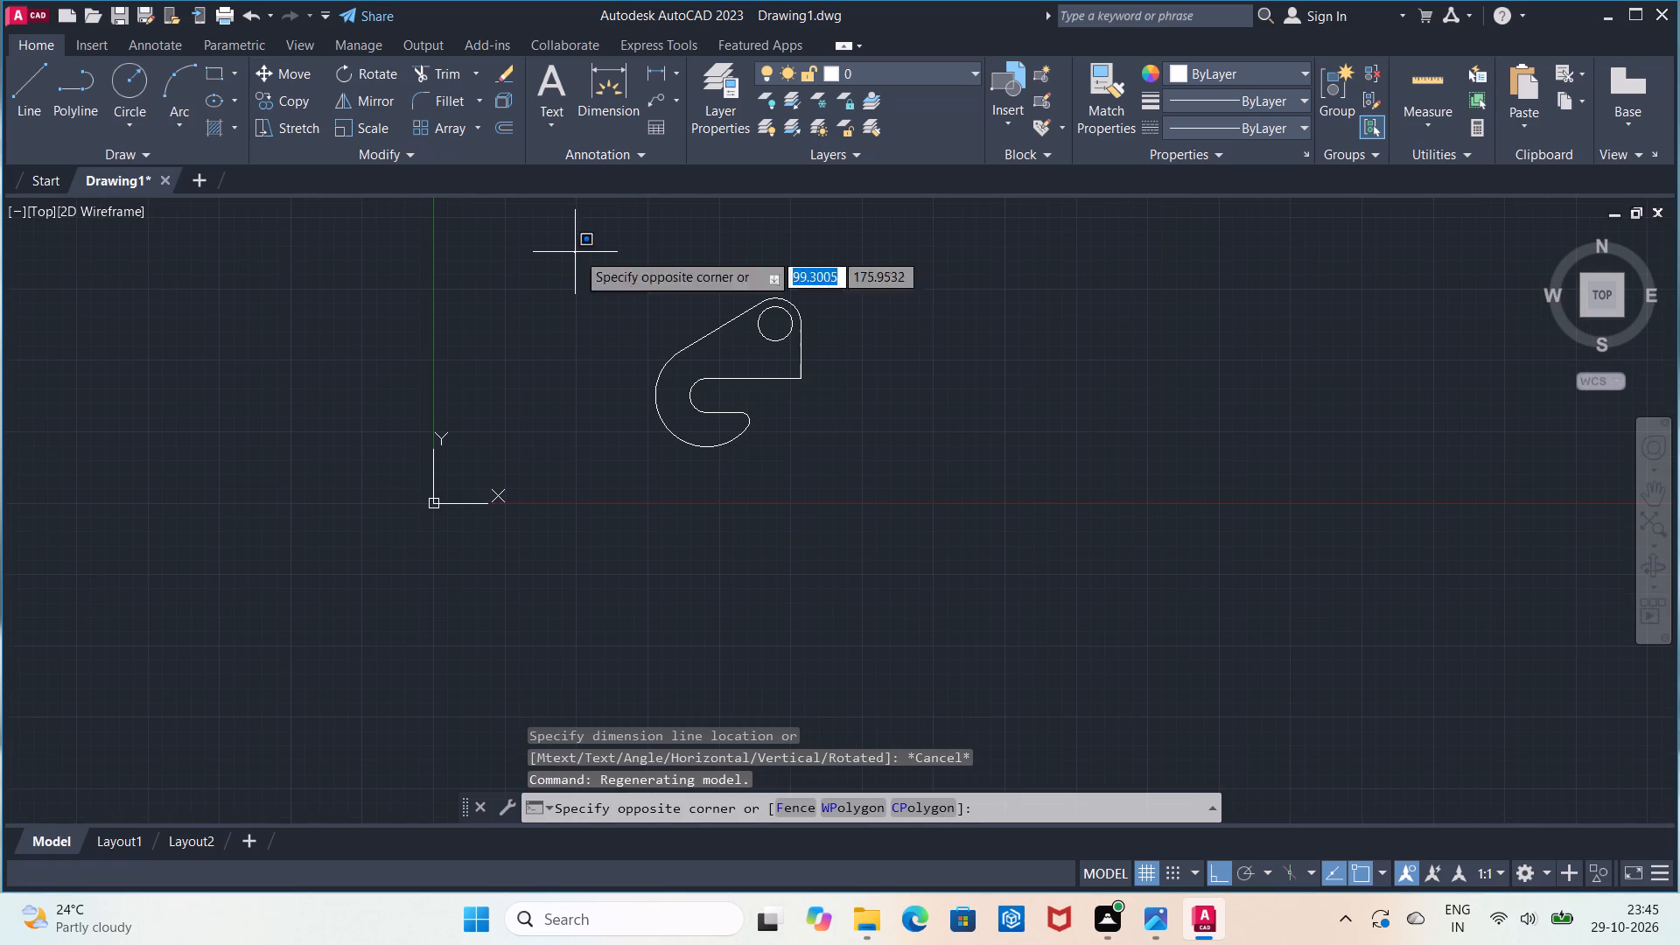
click(855, 463)
text(joi)
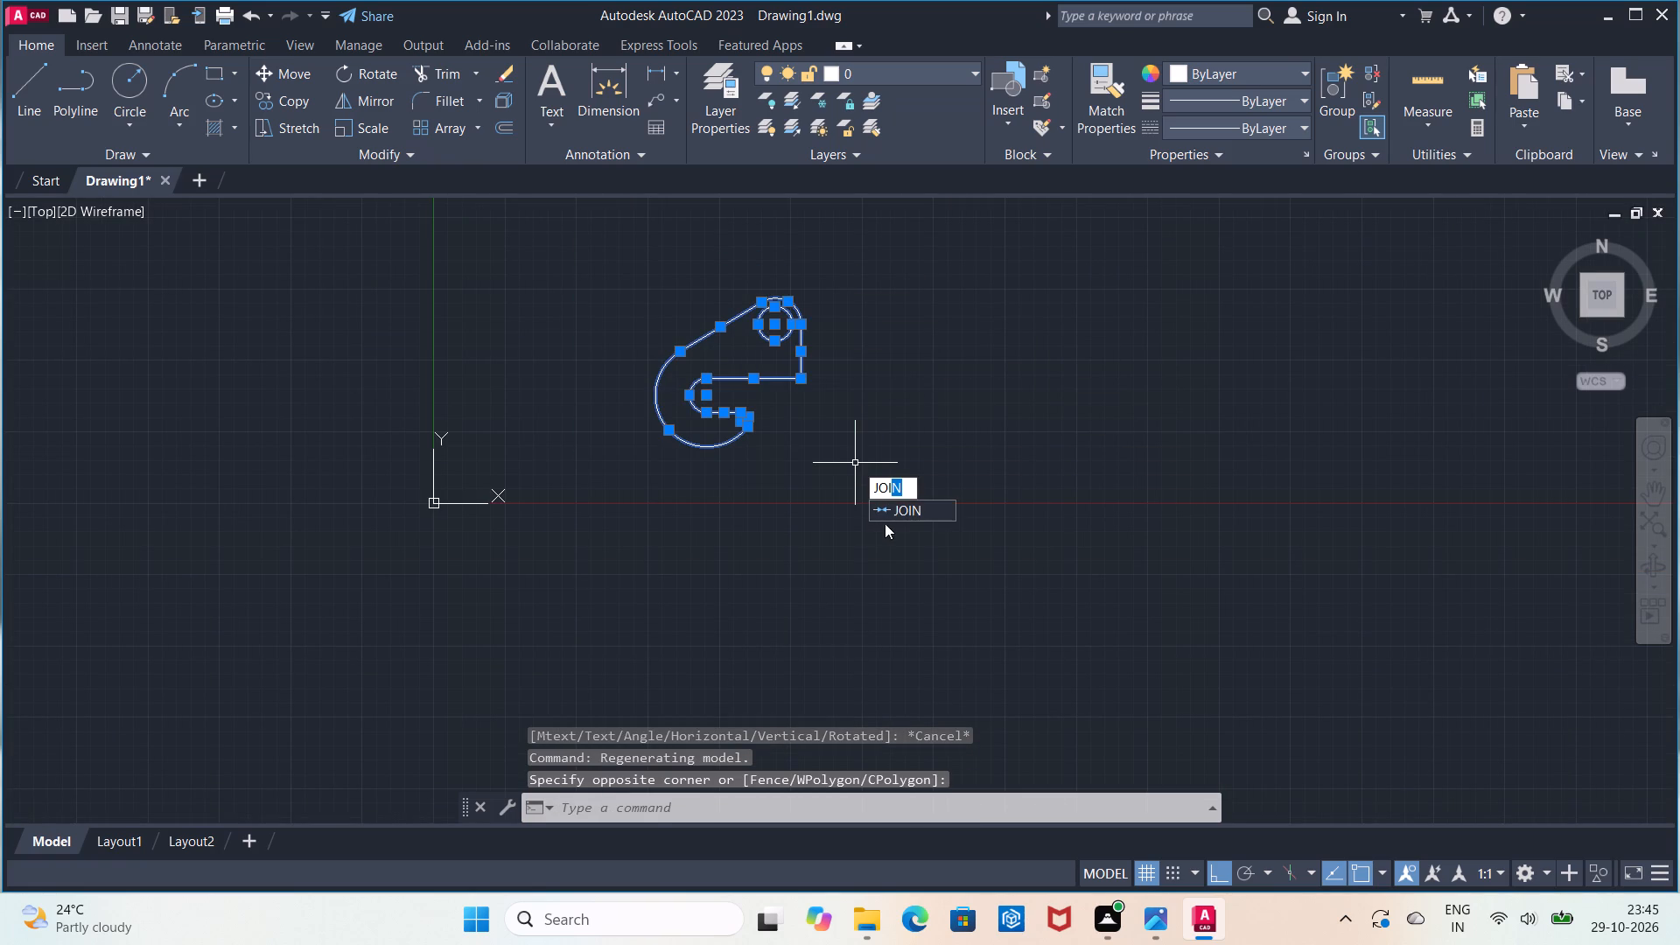
click(889, 516)
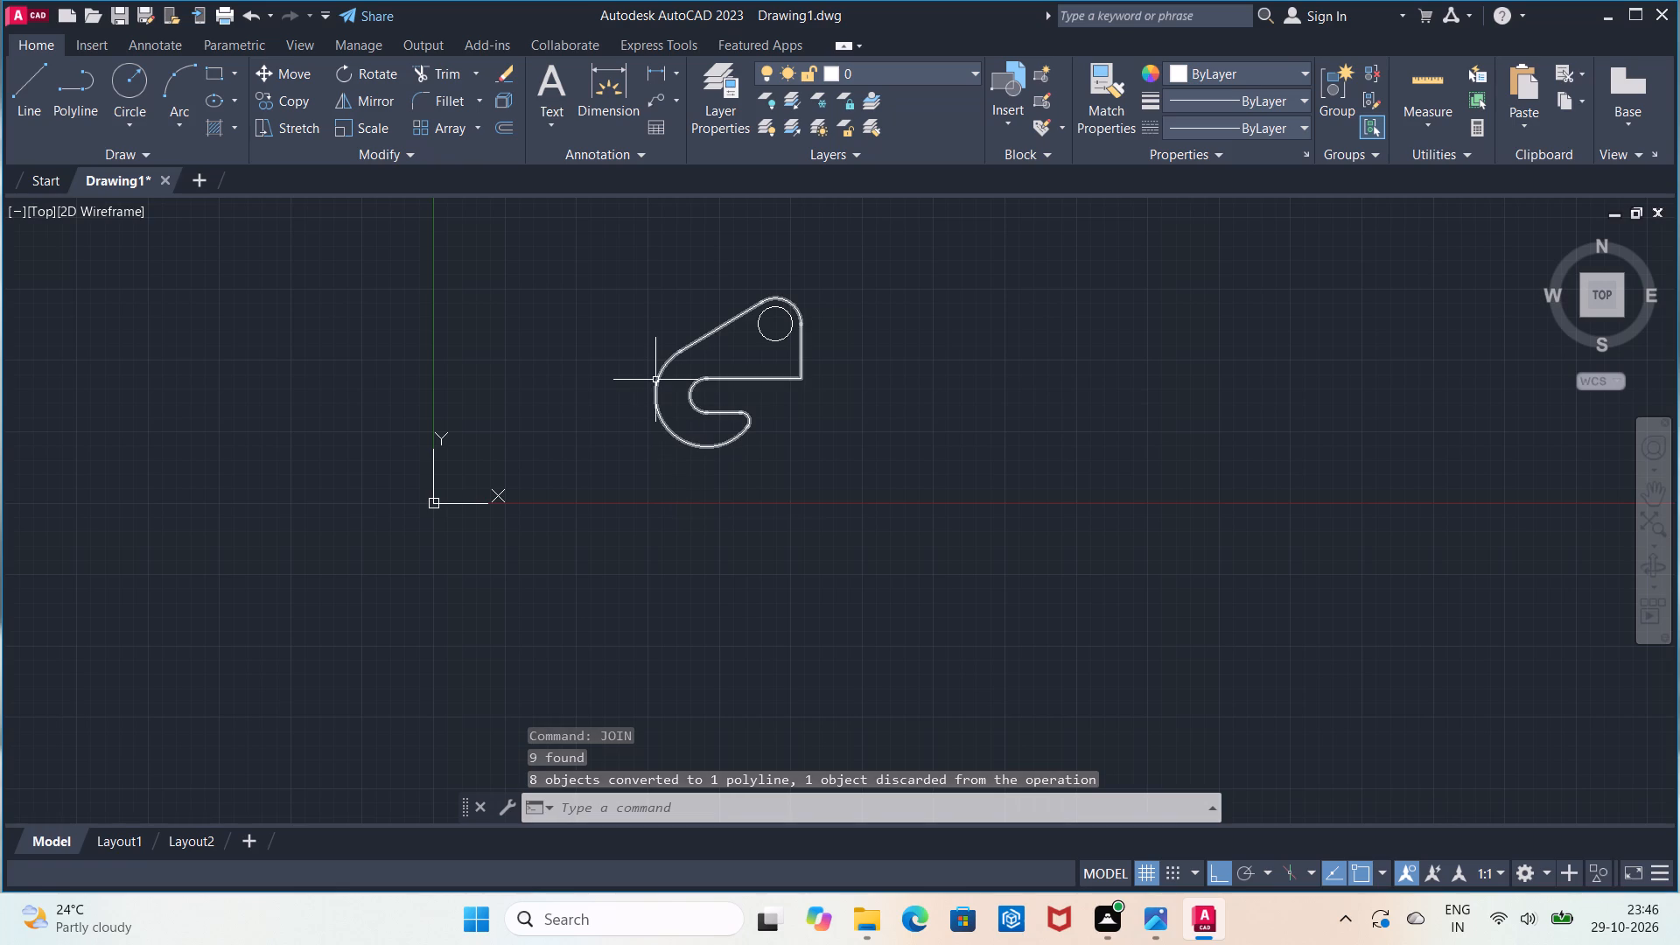
Add a vertical linear dimension across the slot between its two horizontal edges, placed outside the large arc.
scroll(720, 435, up, 1)
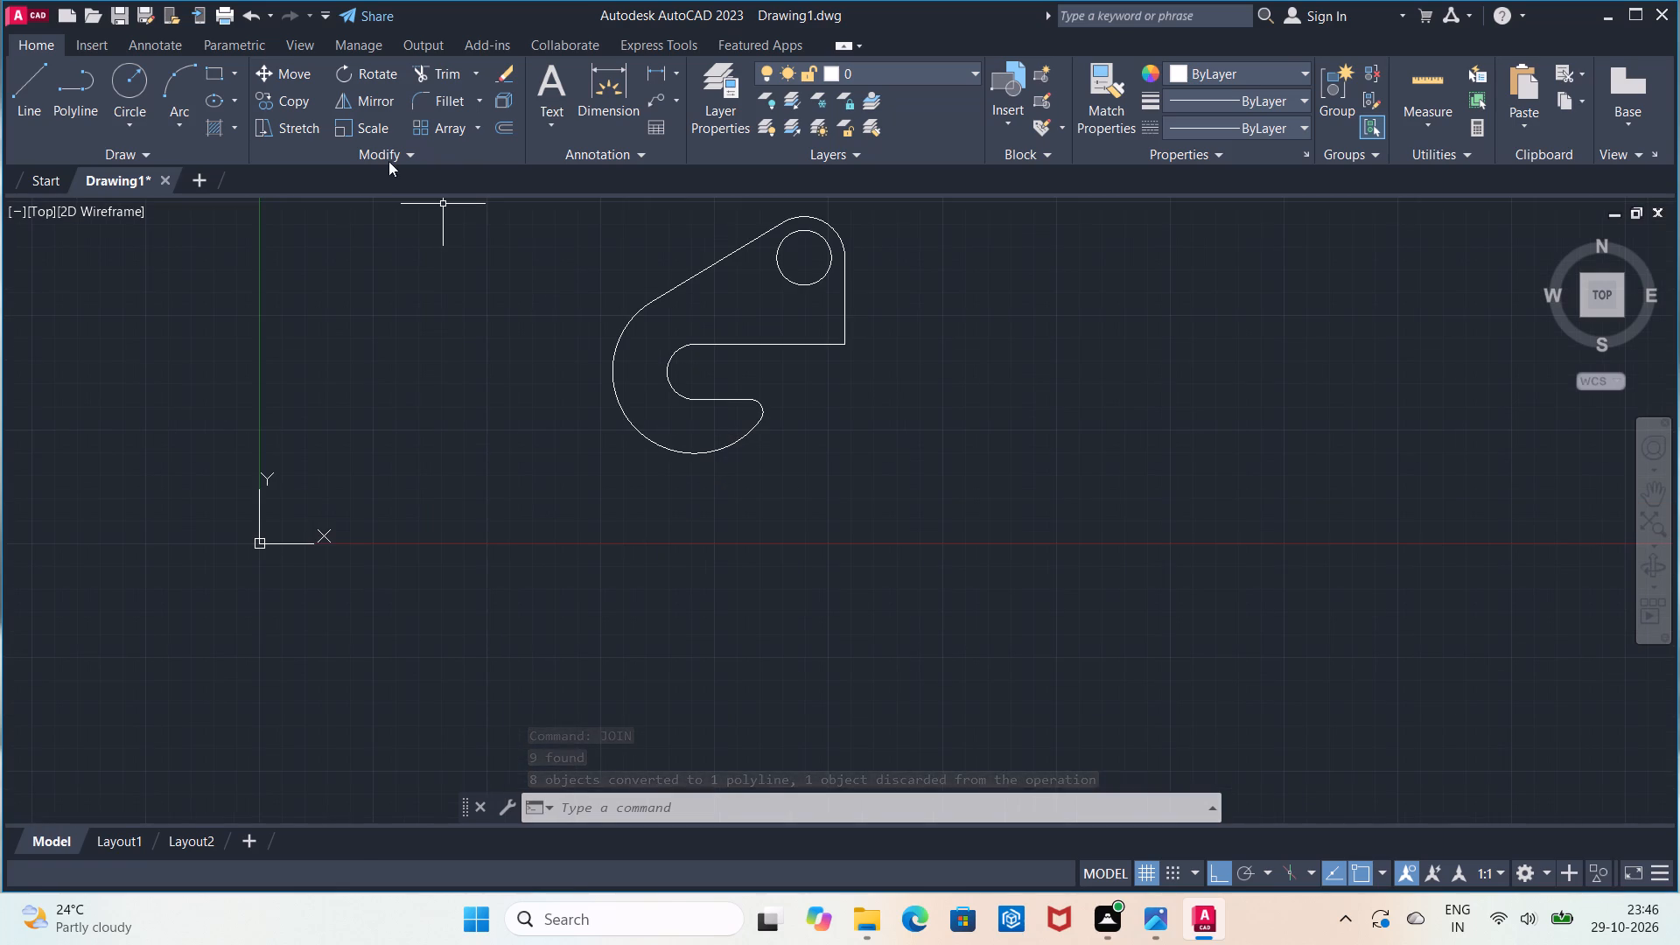
click(654, 62)
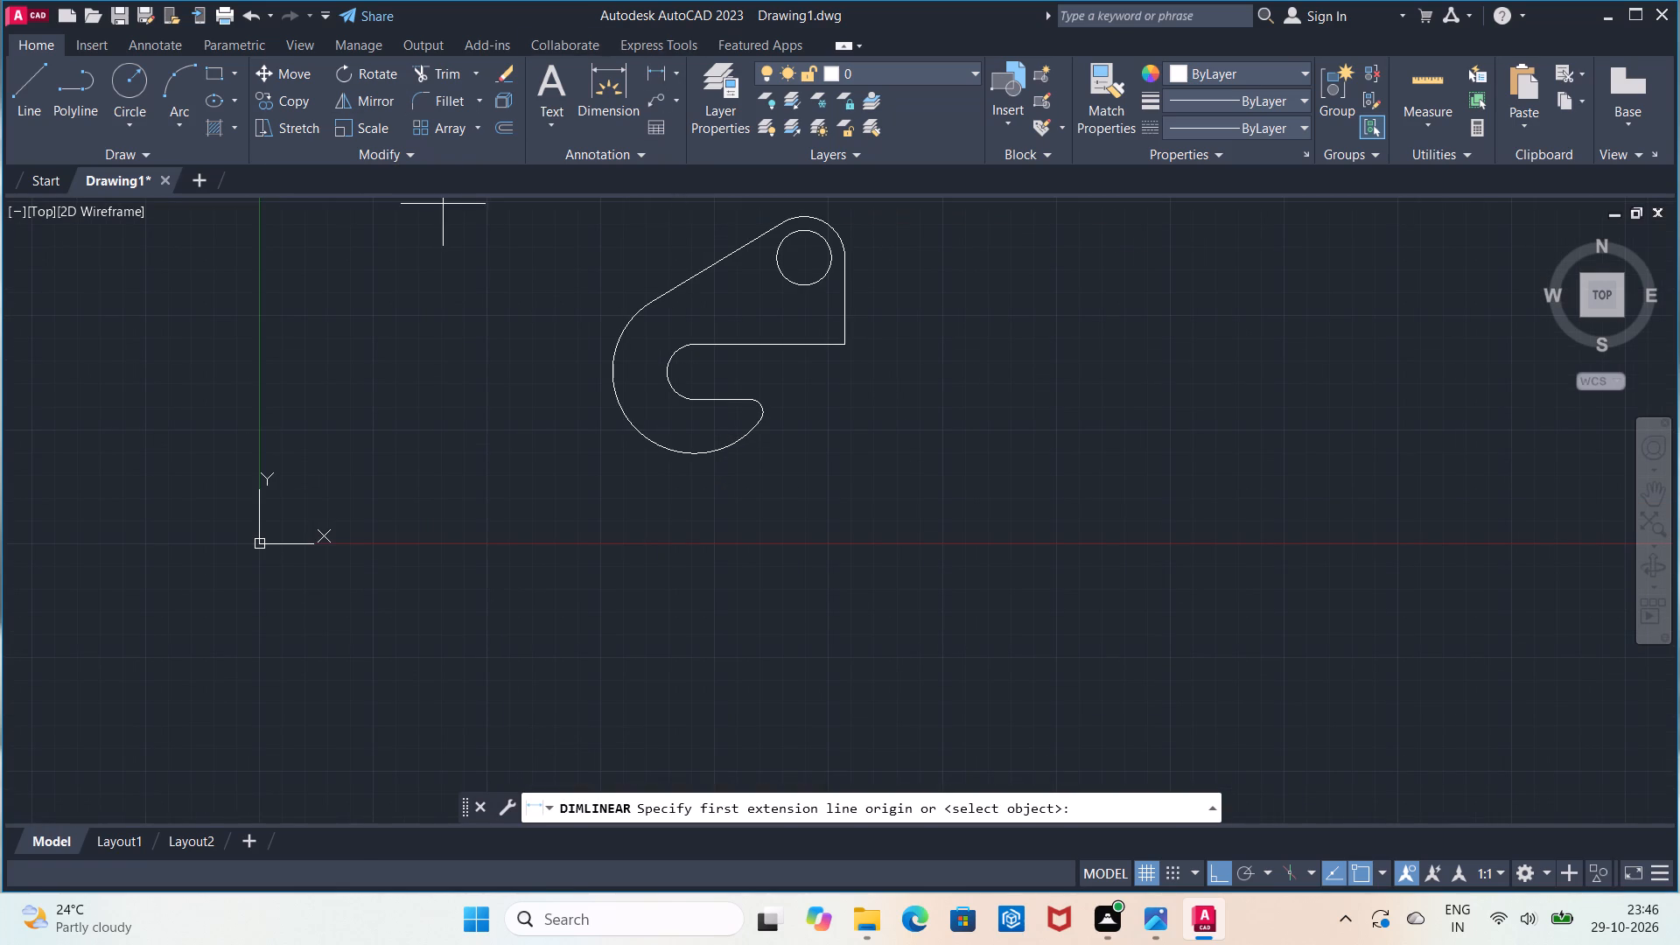
click(694, 340)
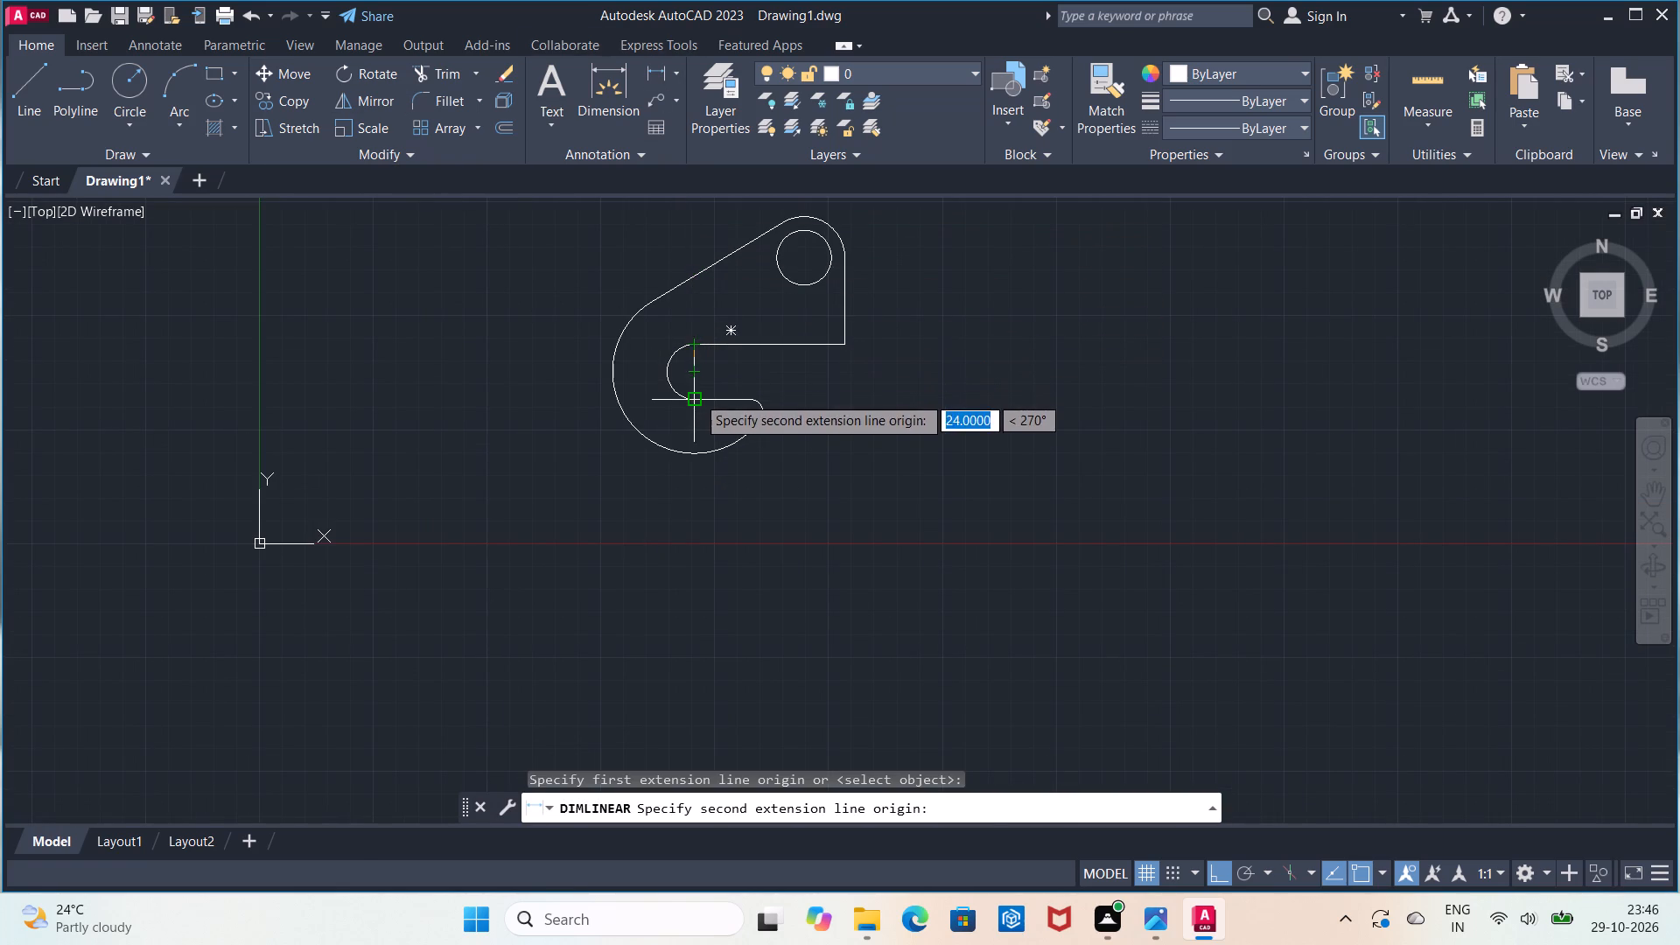
click(696, 395)
click(598, 405)
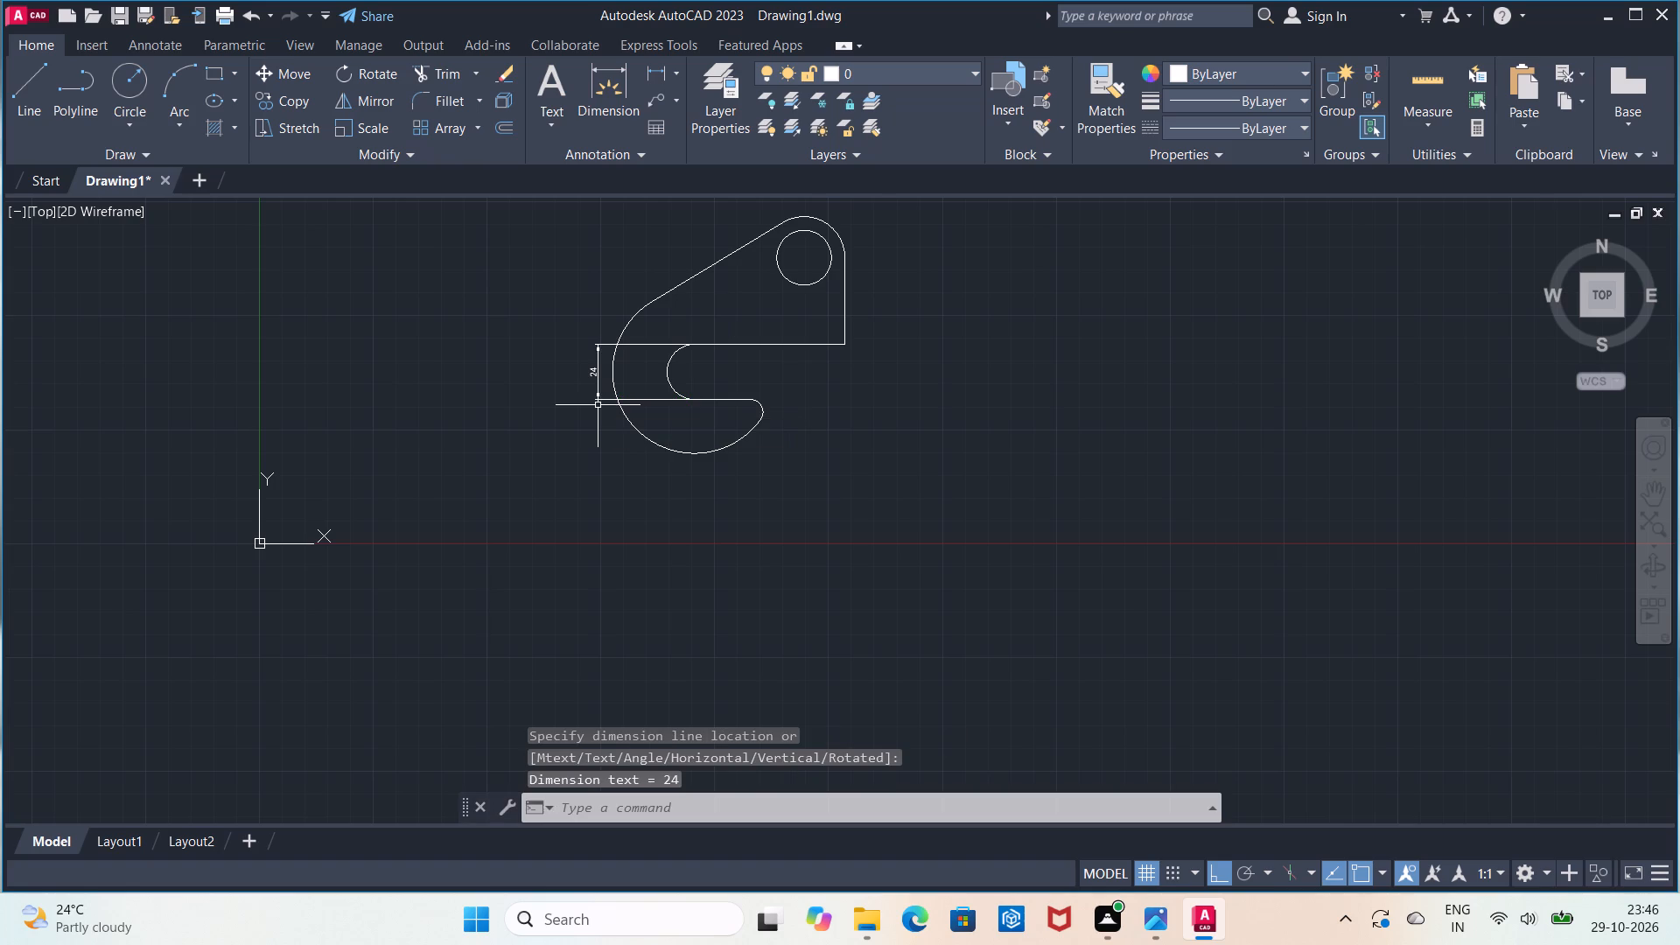
Add a radius dimension to the large lower outer arc, placed outside the profile below the hook.
click(669, 79)
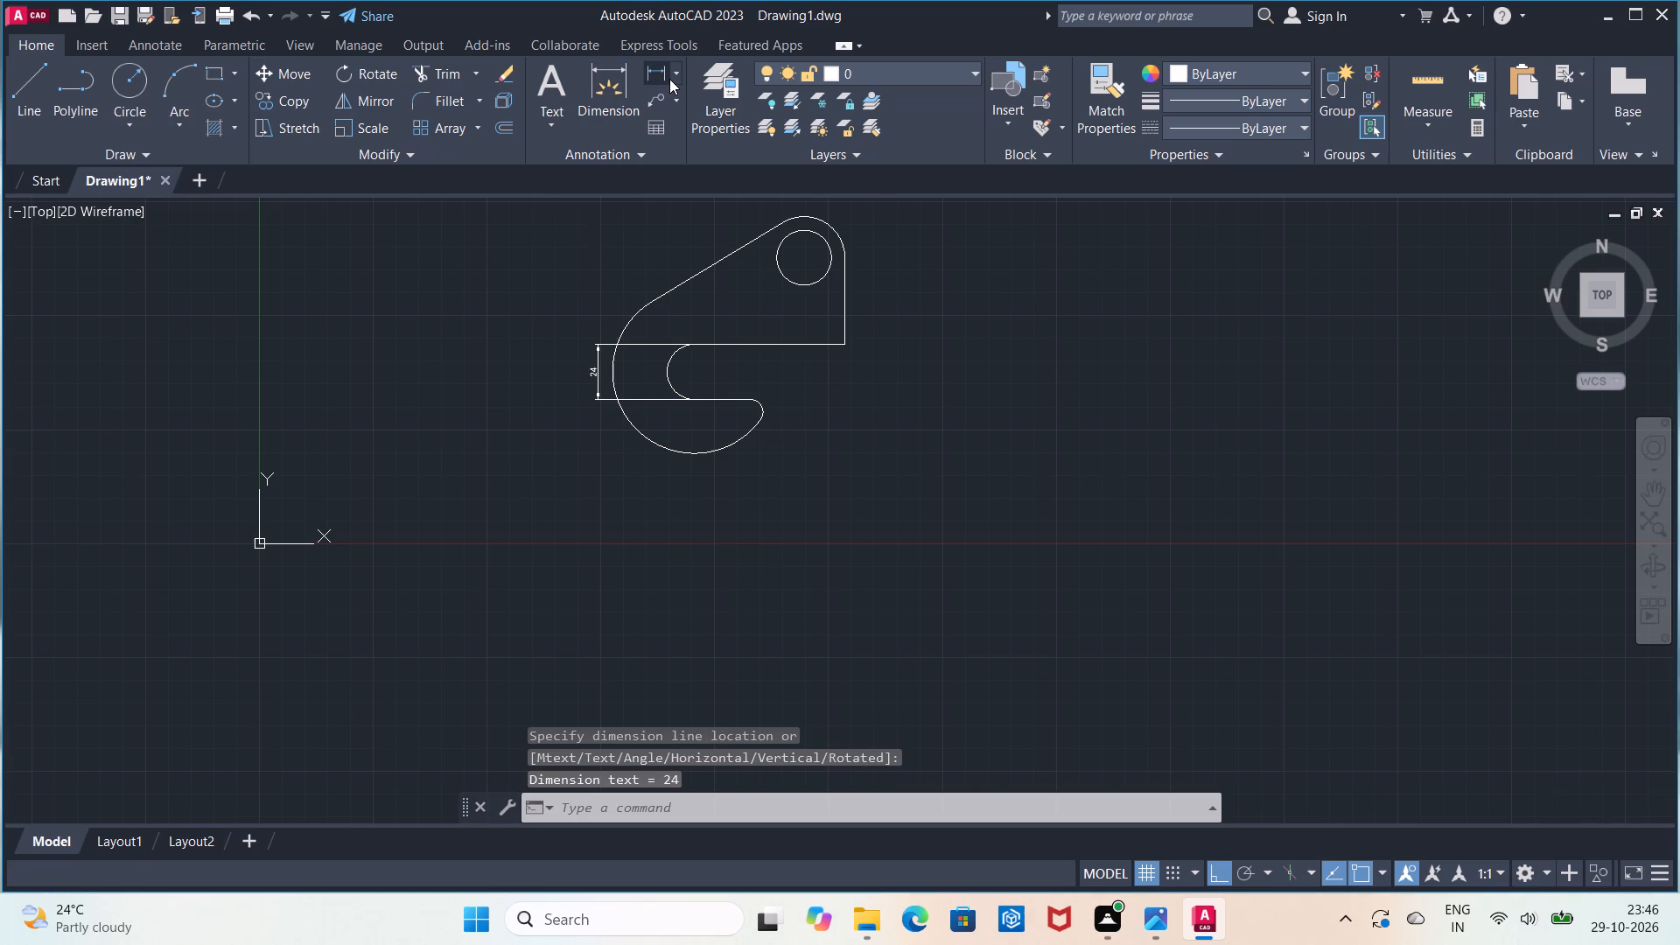
click(680, 80)
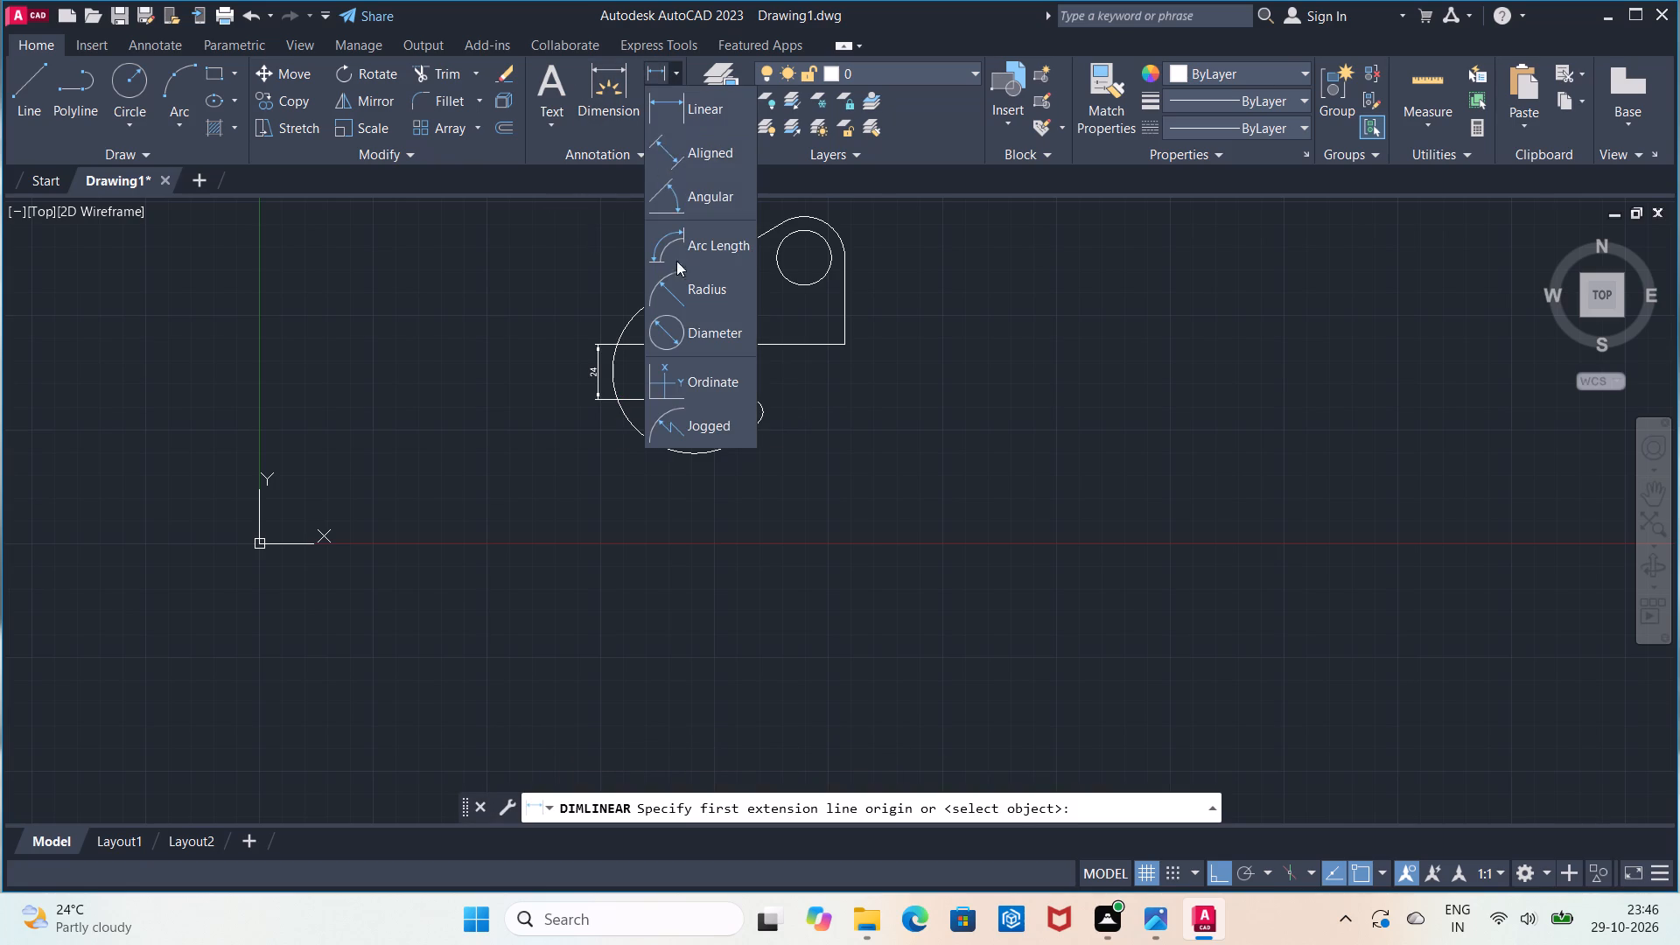
click(682, 286)
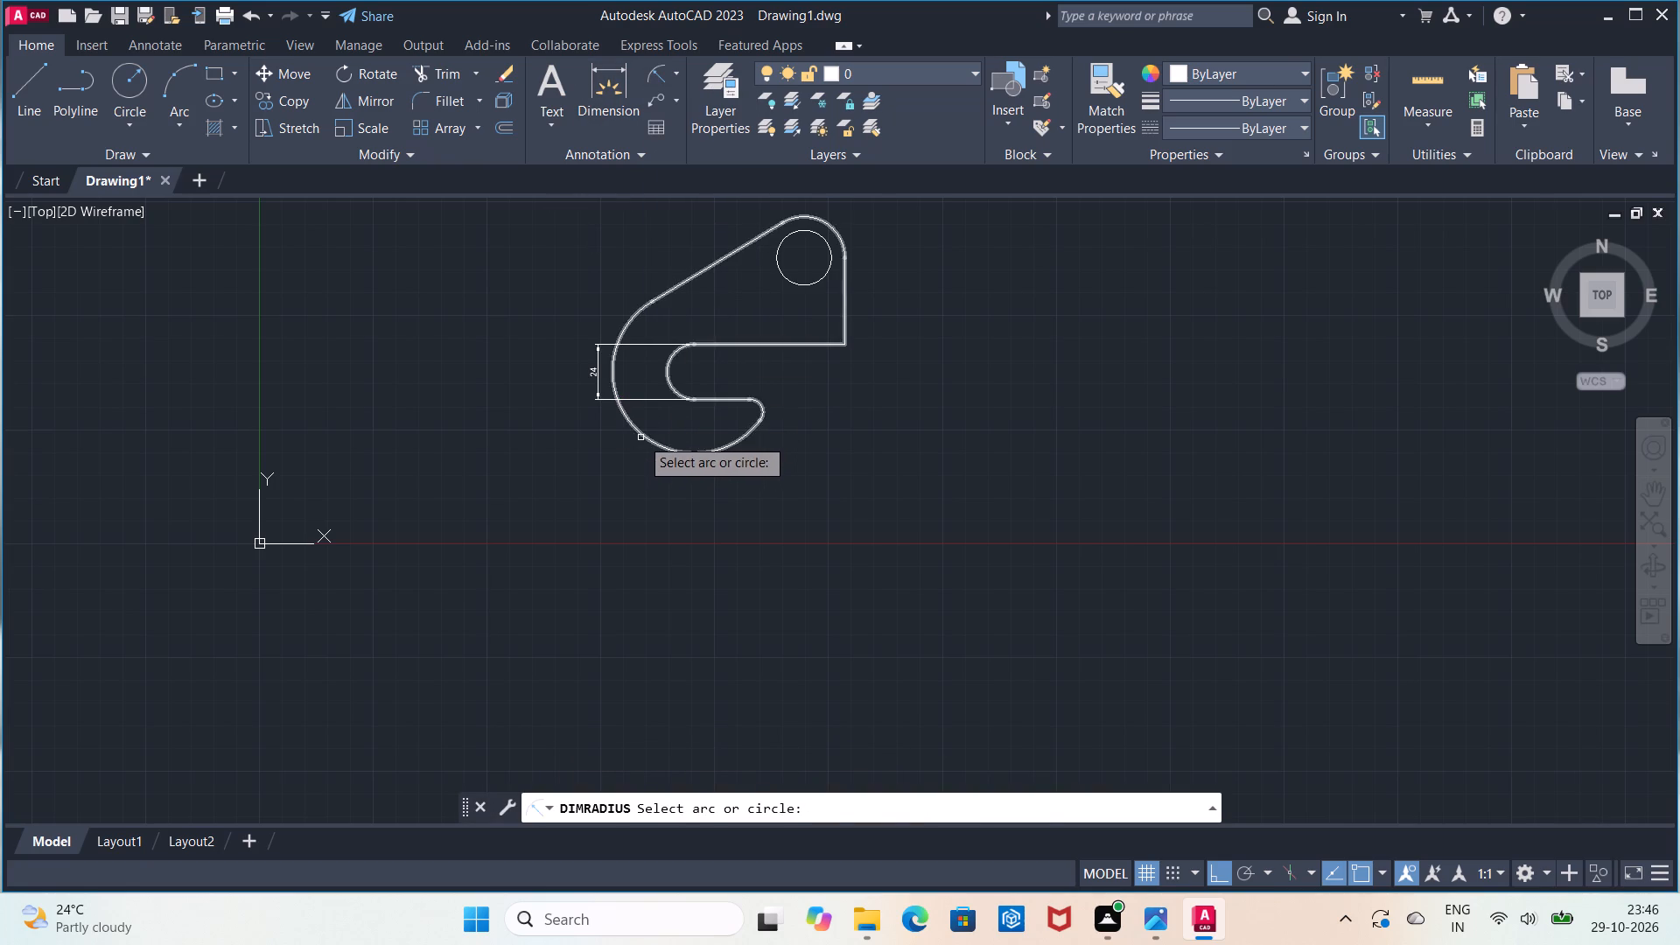
click(641, 437)
click(601, 486)
Add a horizontal linear dimension between the hole's centre and the slot arc's centre, placed above the part.
scroll(601, 486, up, 1)
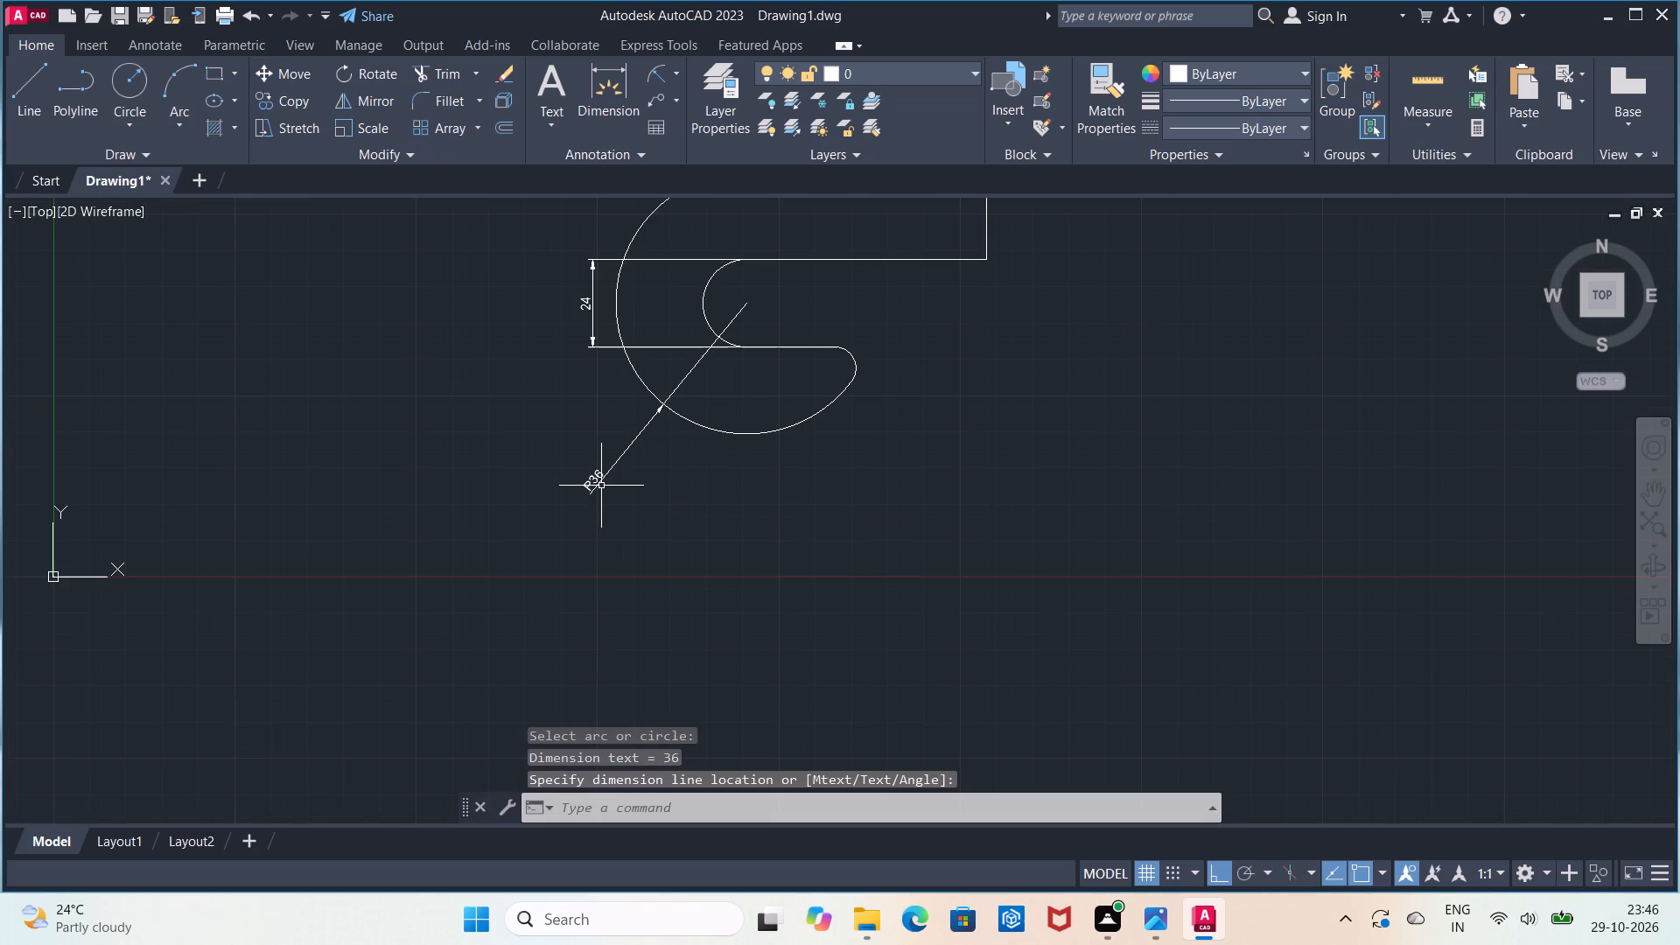
middle_drag(735, 329, 505, 549)
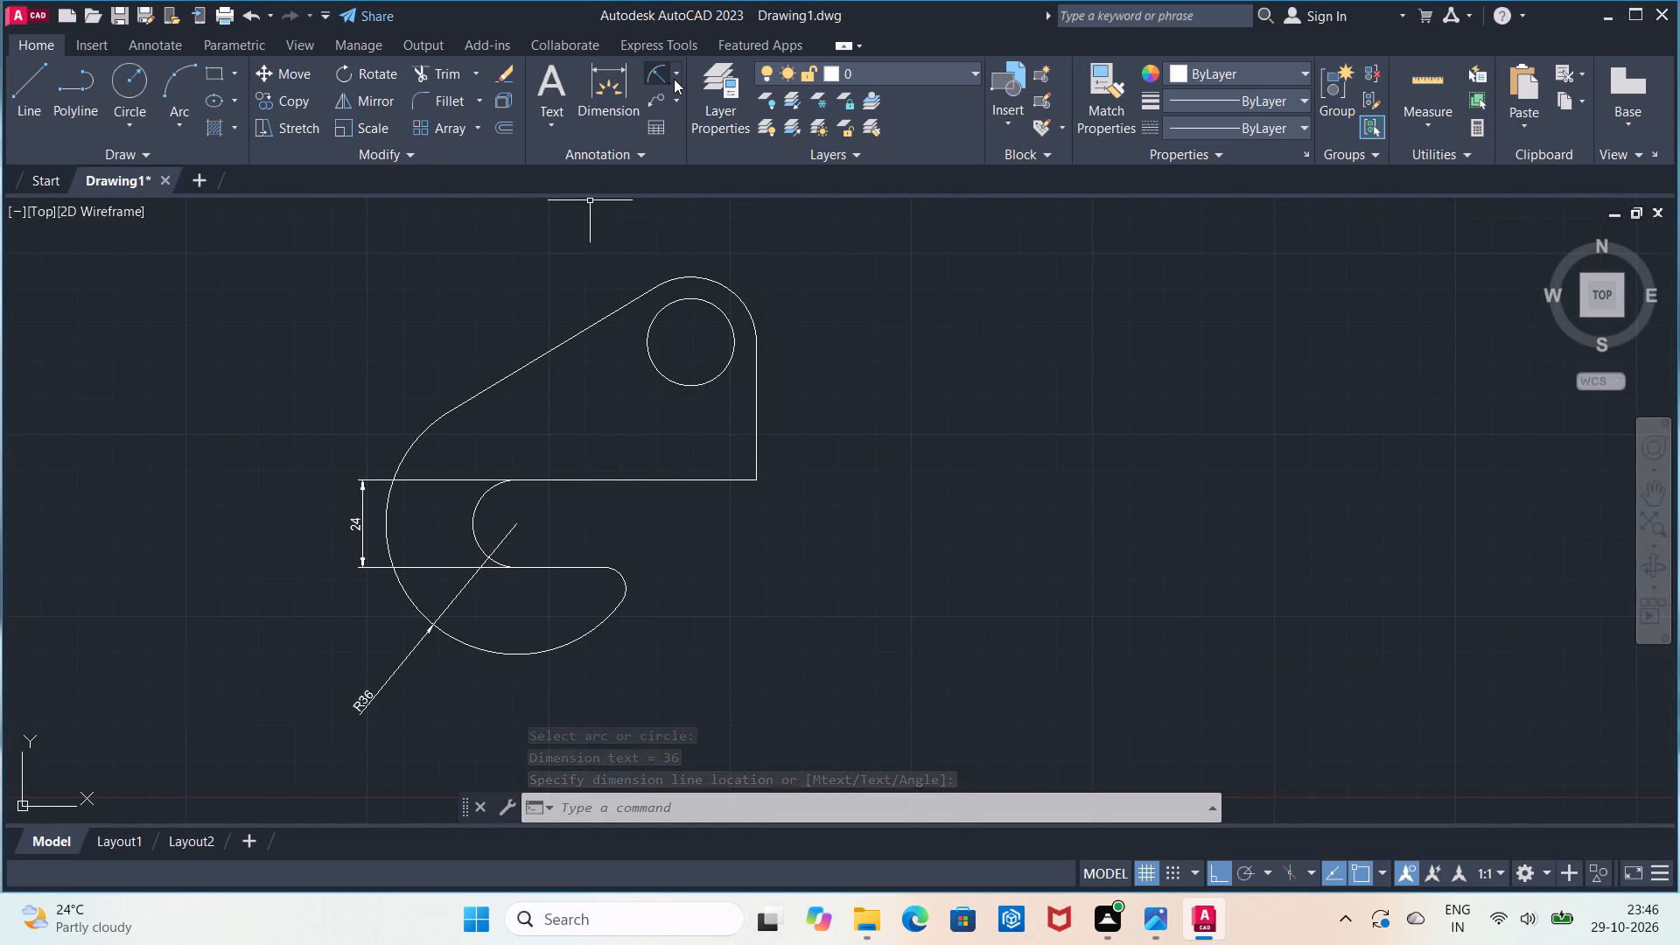
click(674, 79)
click(682, 97)
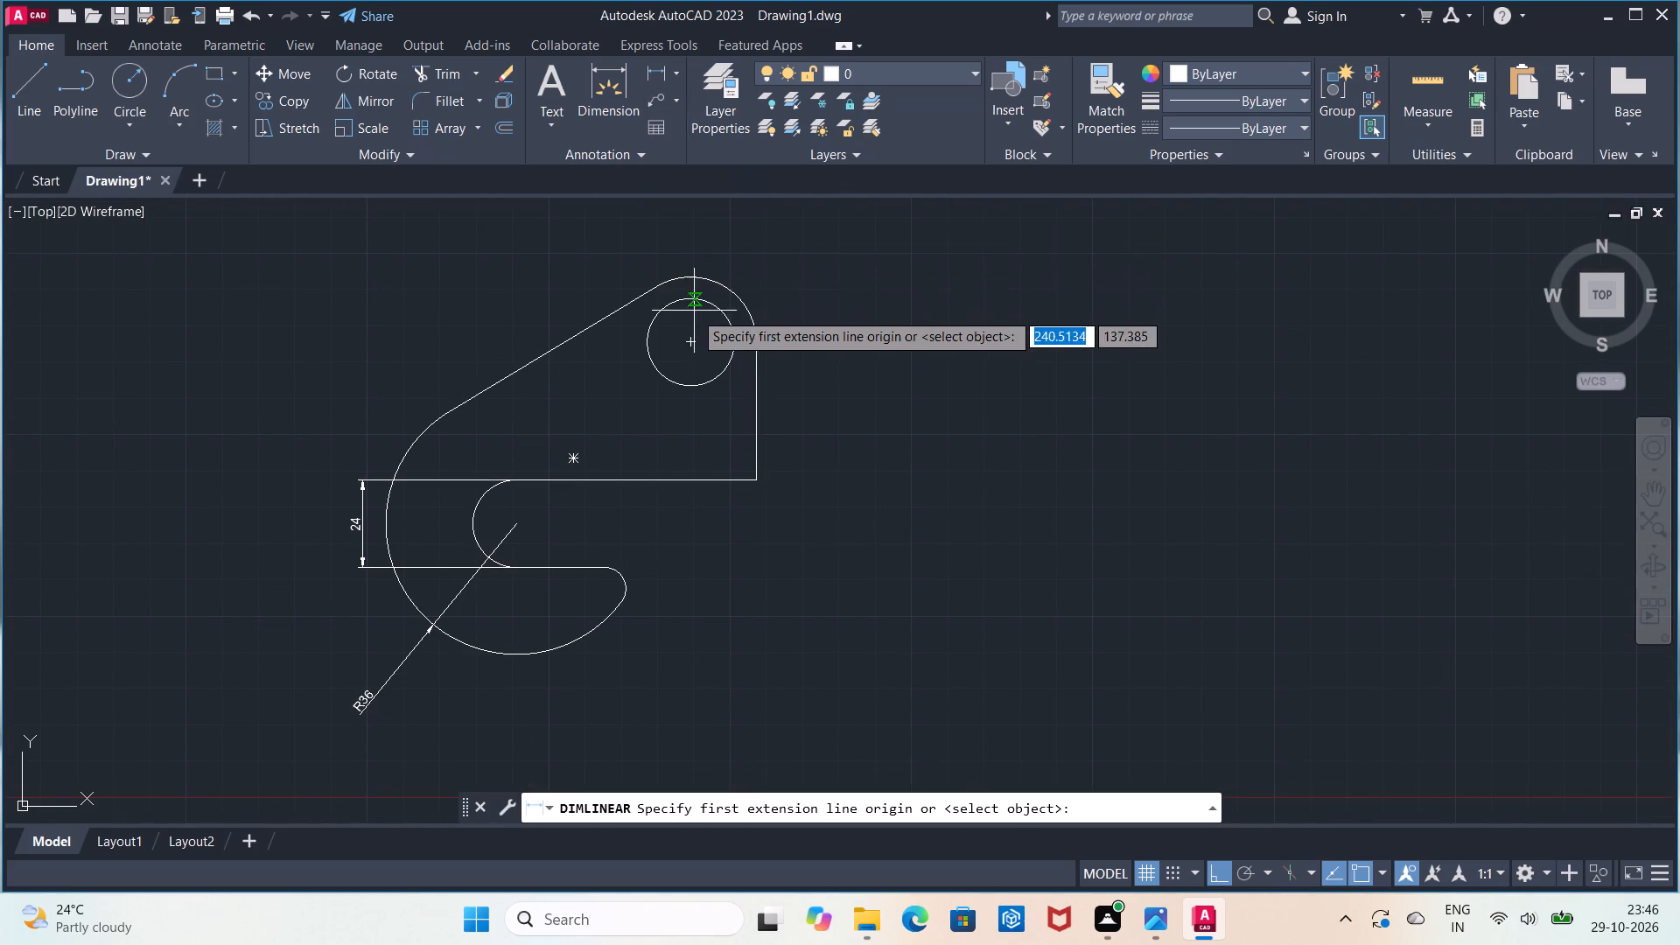
click(697, 340)
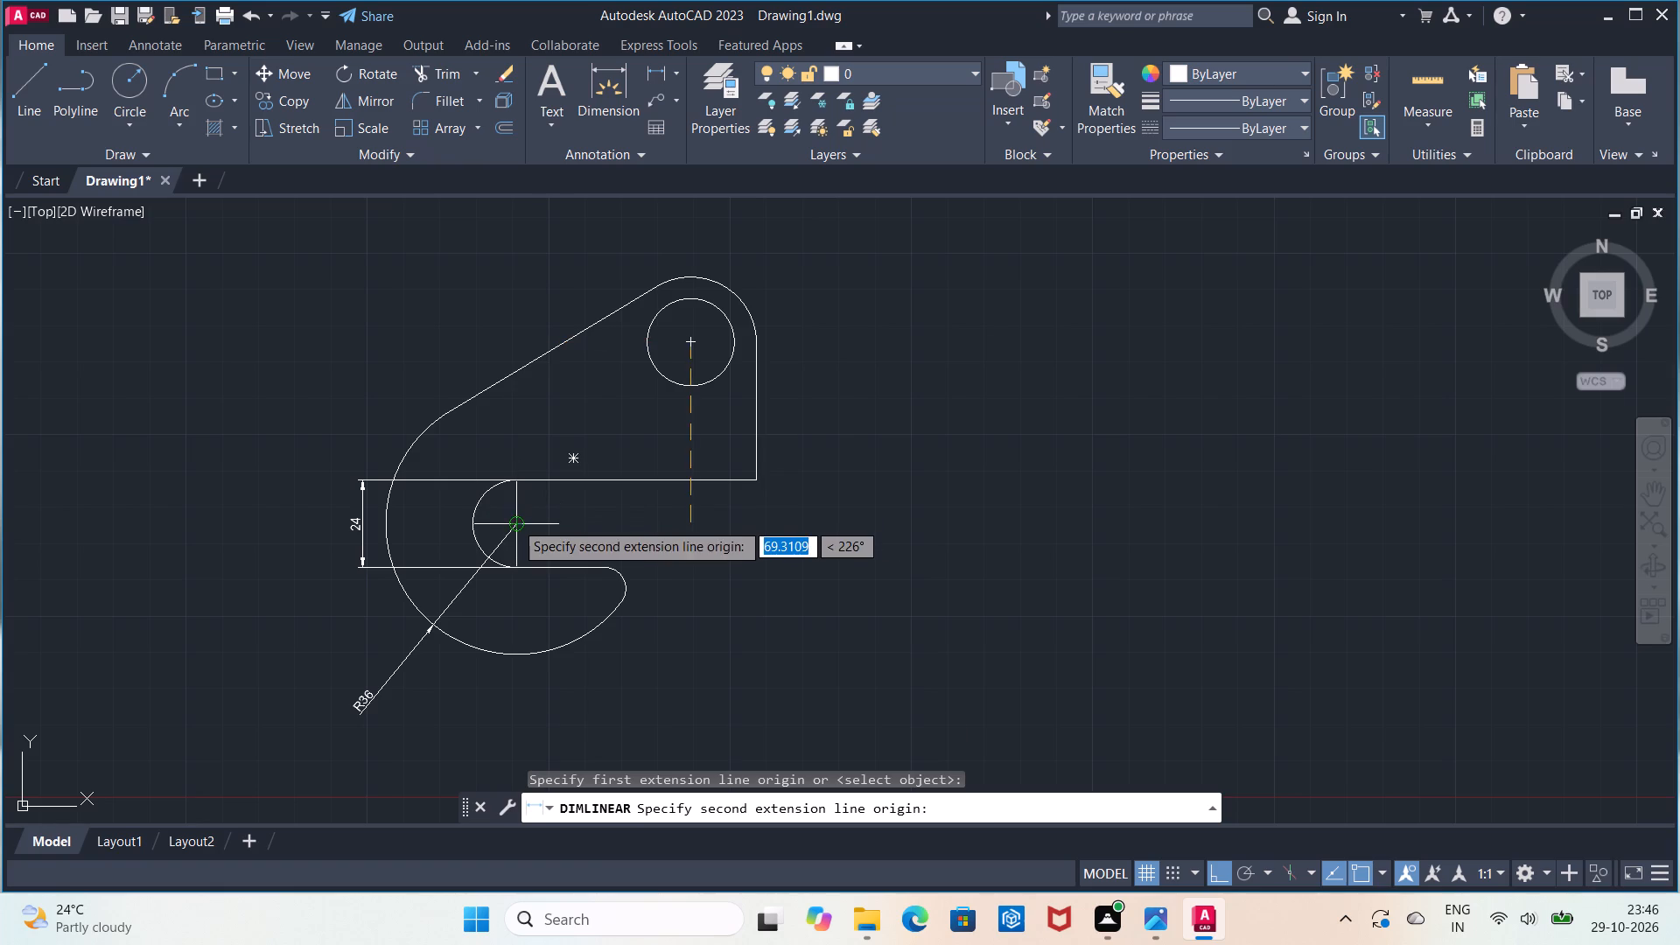
click(514, 521)
click(560, 247)
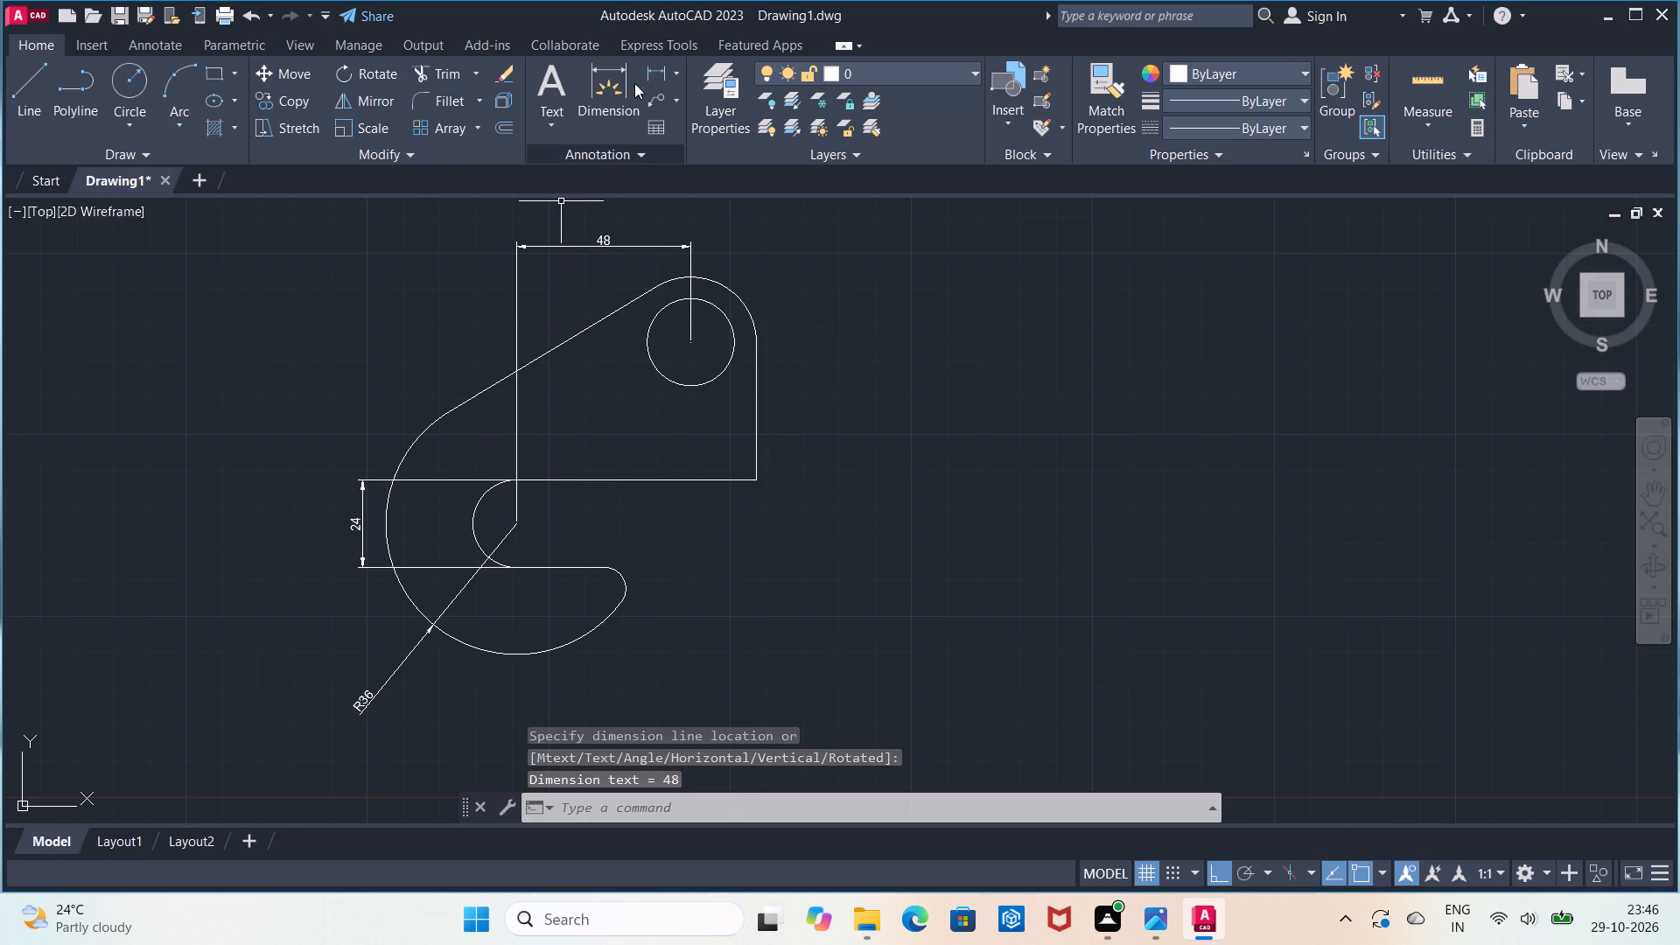
Add radius dimensions to the hole and to the outer arc around it.
click(674, 66)
click(683, 274)
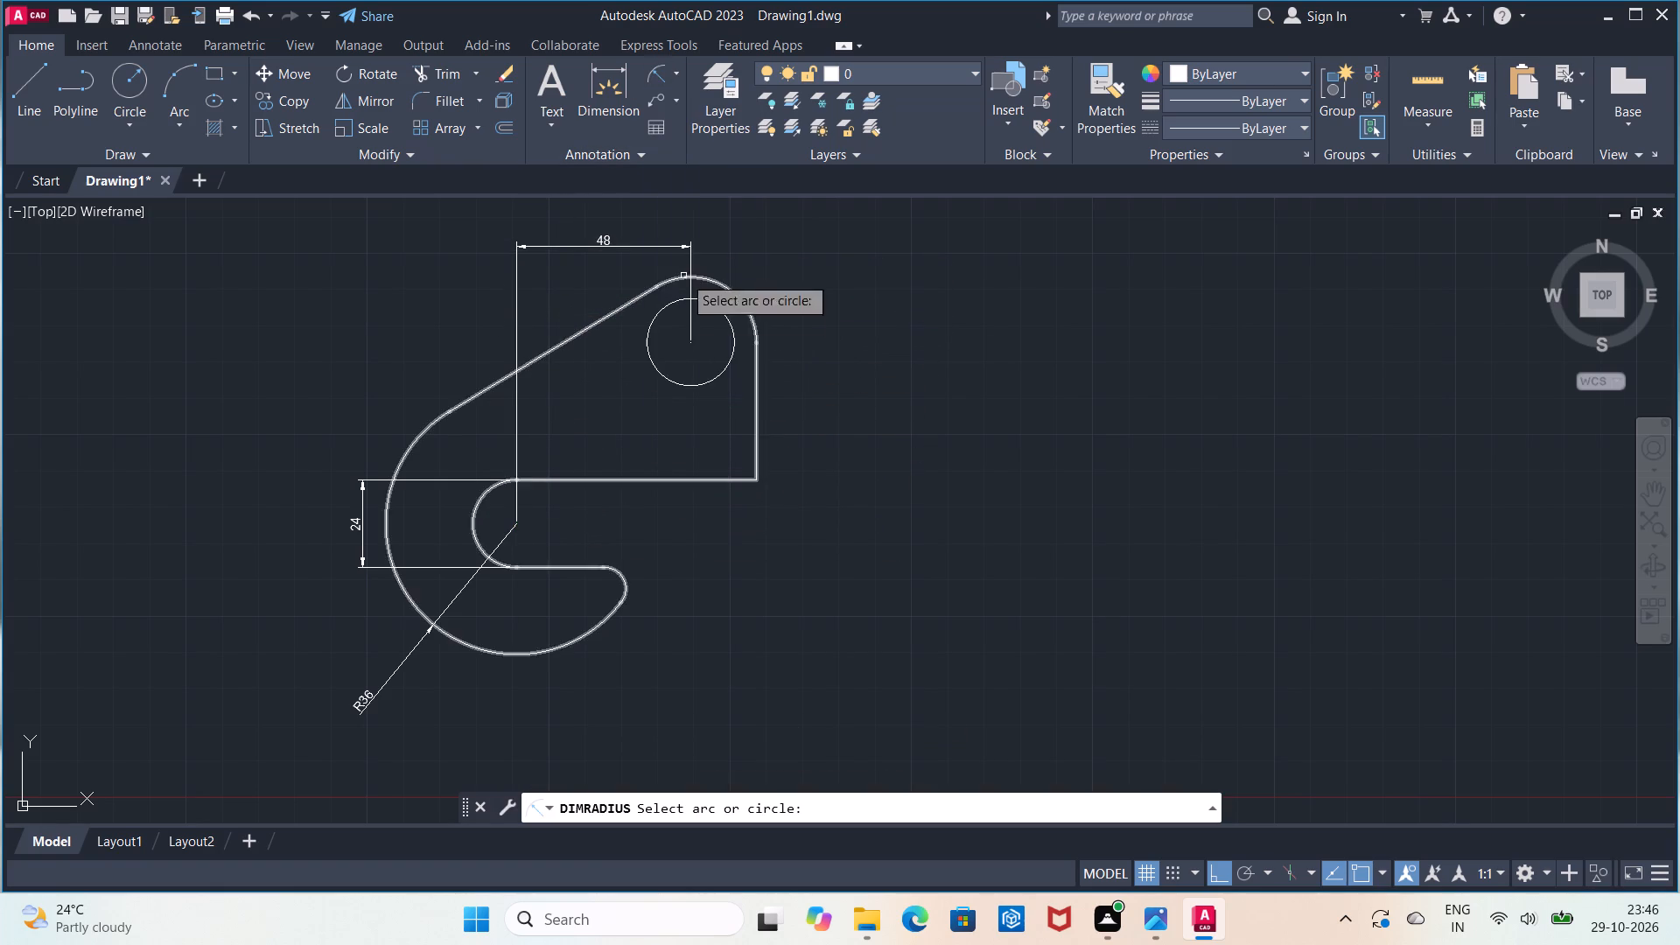
click(670, 384)
click(644, 405)
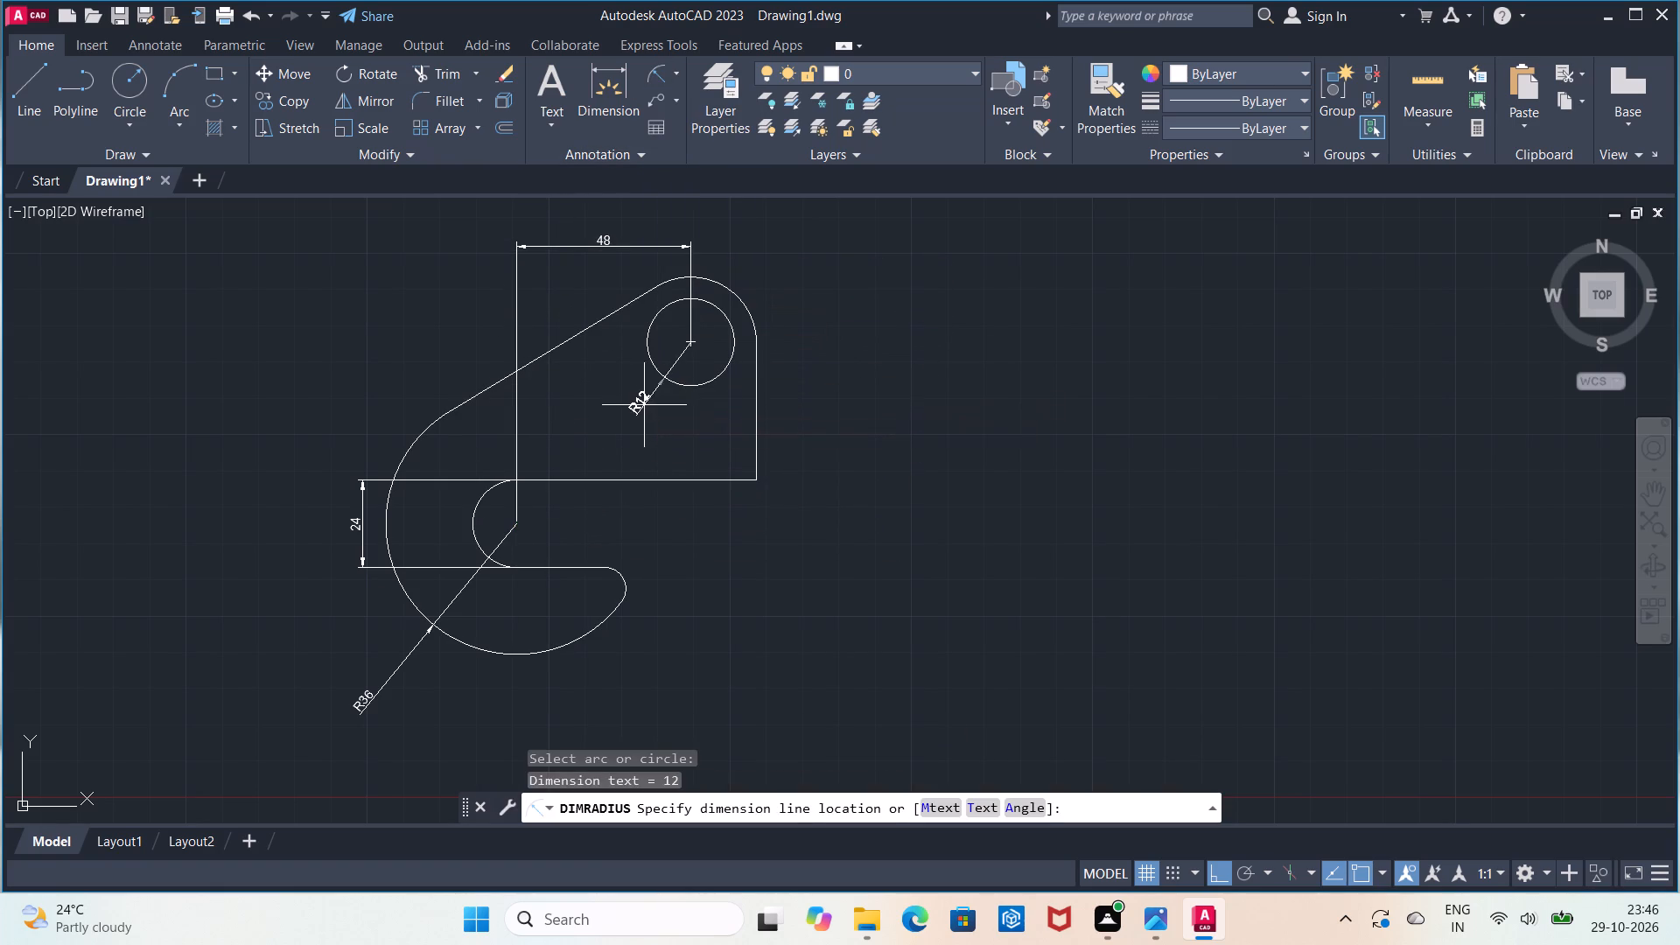
click(657, 77)
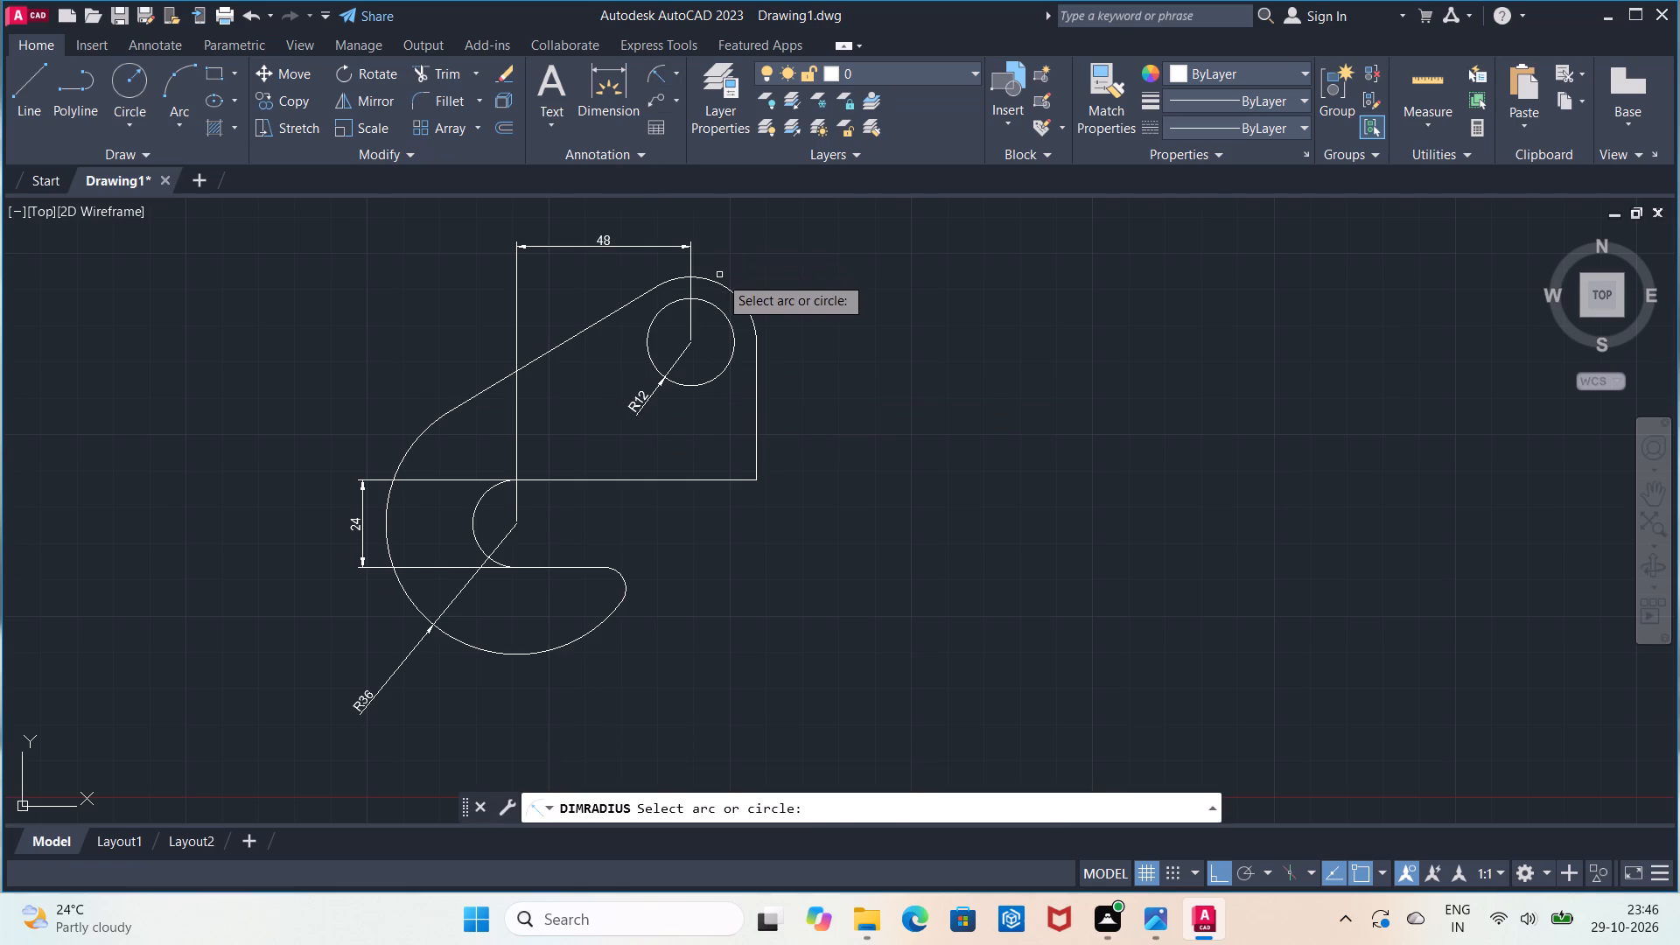
click(719, 284)
click(803, 274)
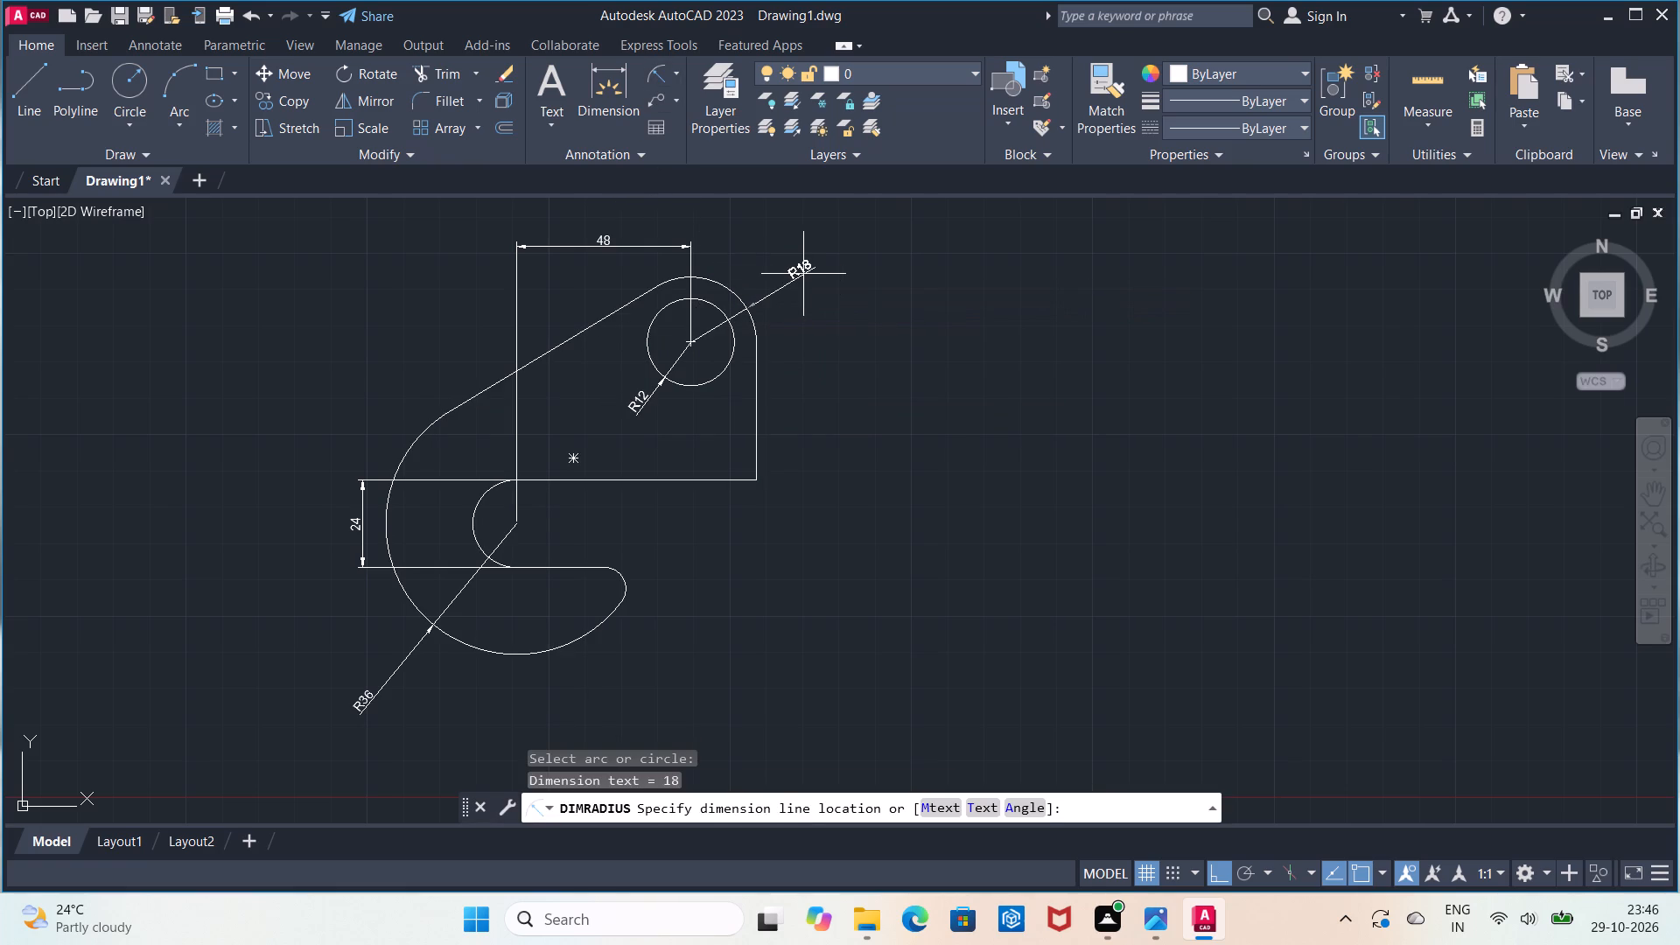
Add a vertical linear dimension to the straight vertical edge below the upper outer arc, placed outside the profile.
click(679, 73)
click(675, 97)
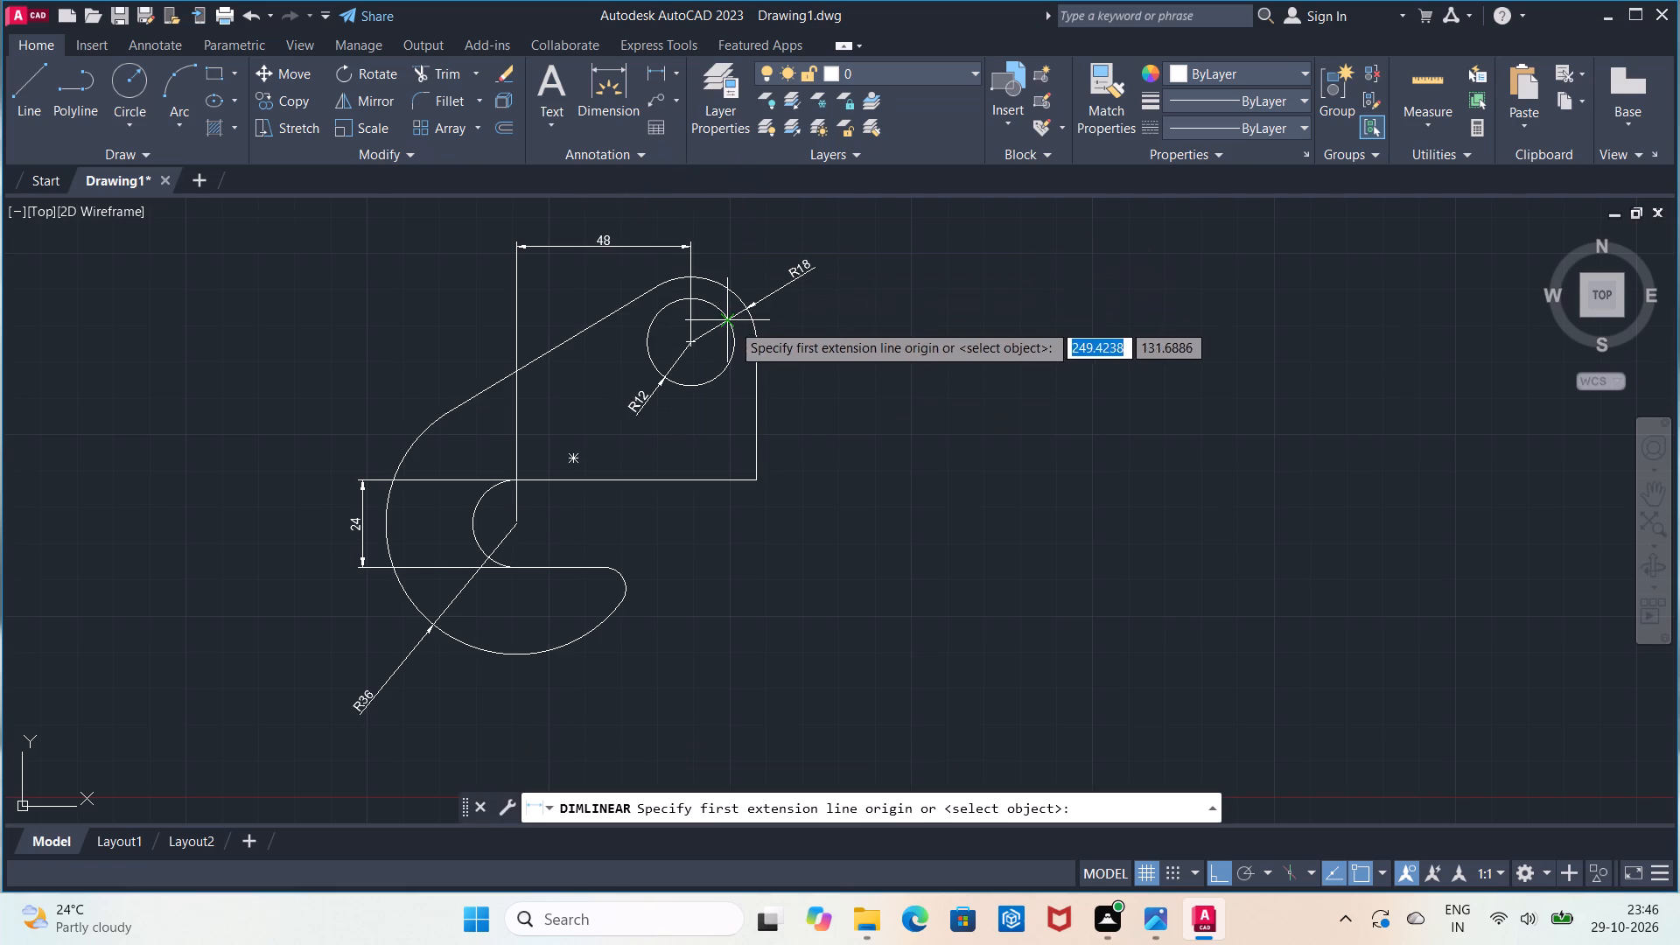
click(746, 336)
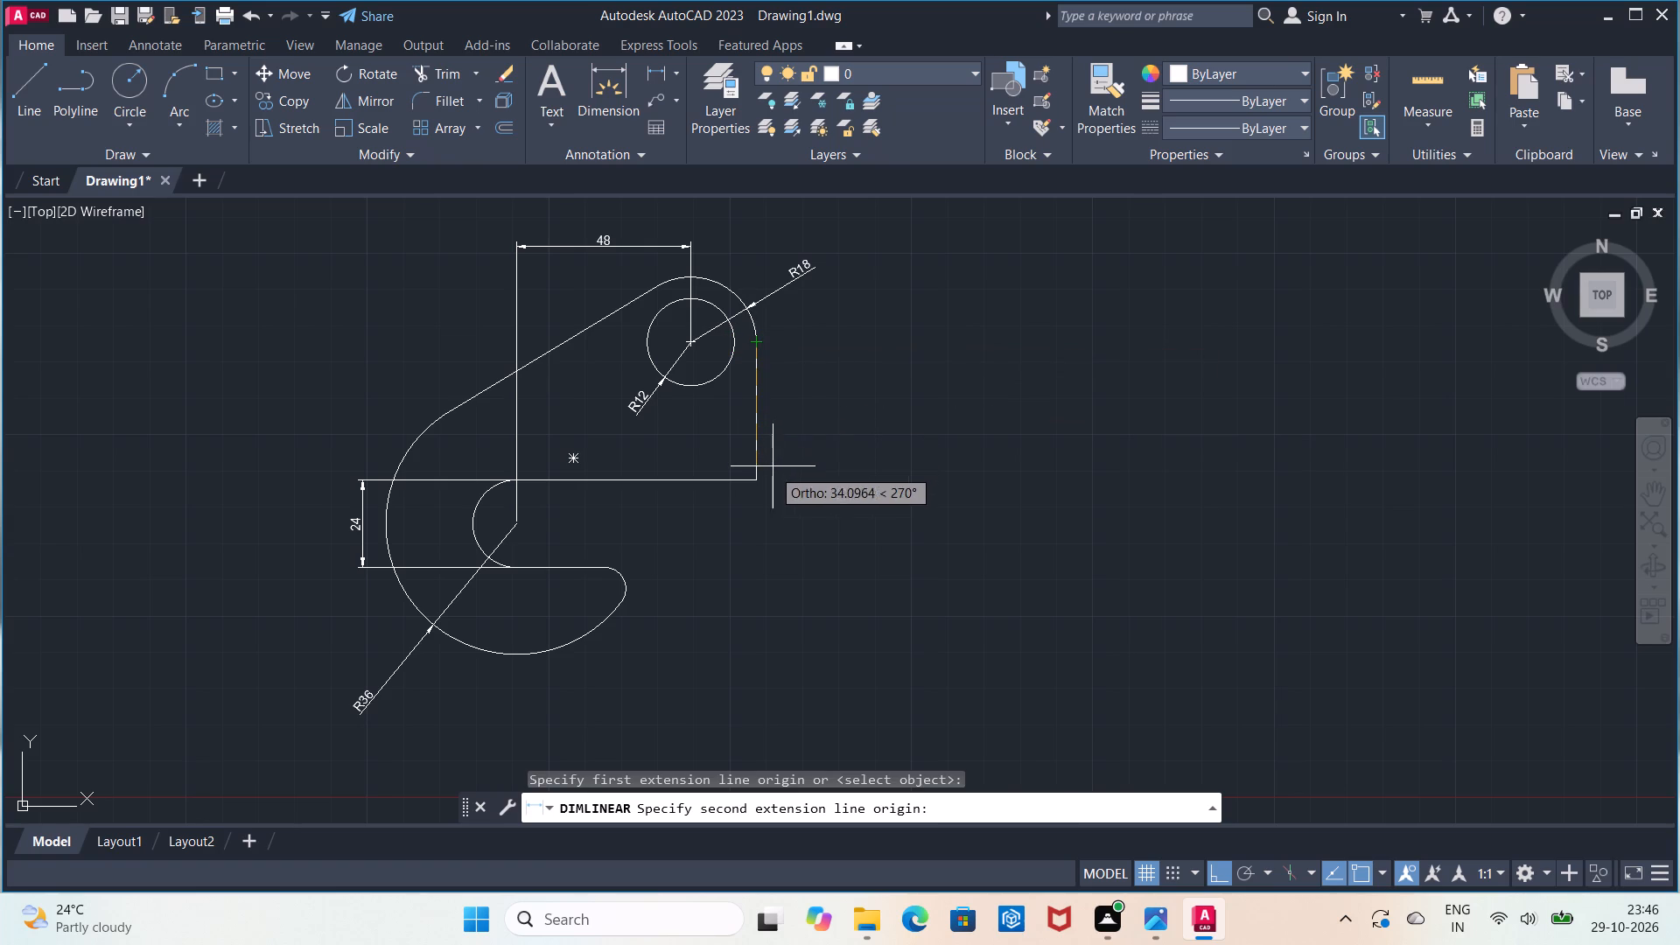
click(765, 482)
click(809, 482)
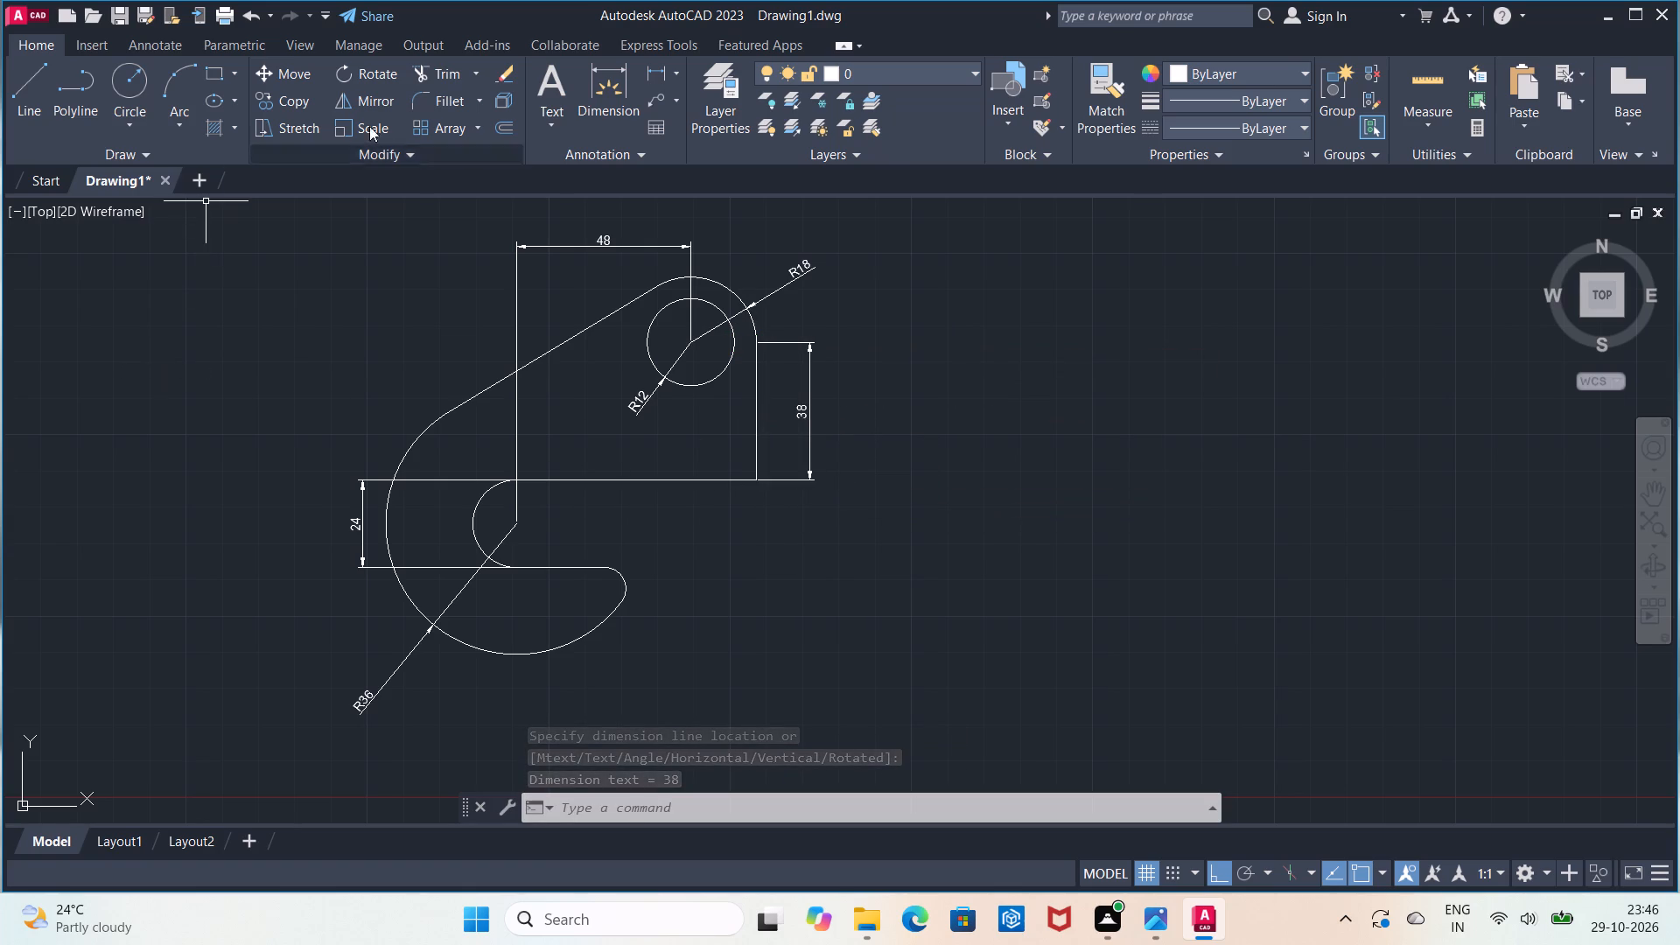
Add a radius dimension to the fillet at the hook's tip.
click(679, 84)
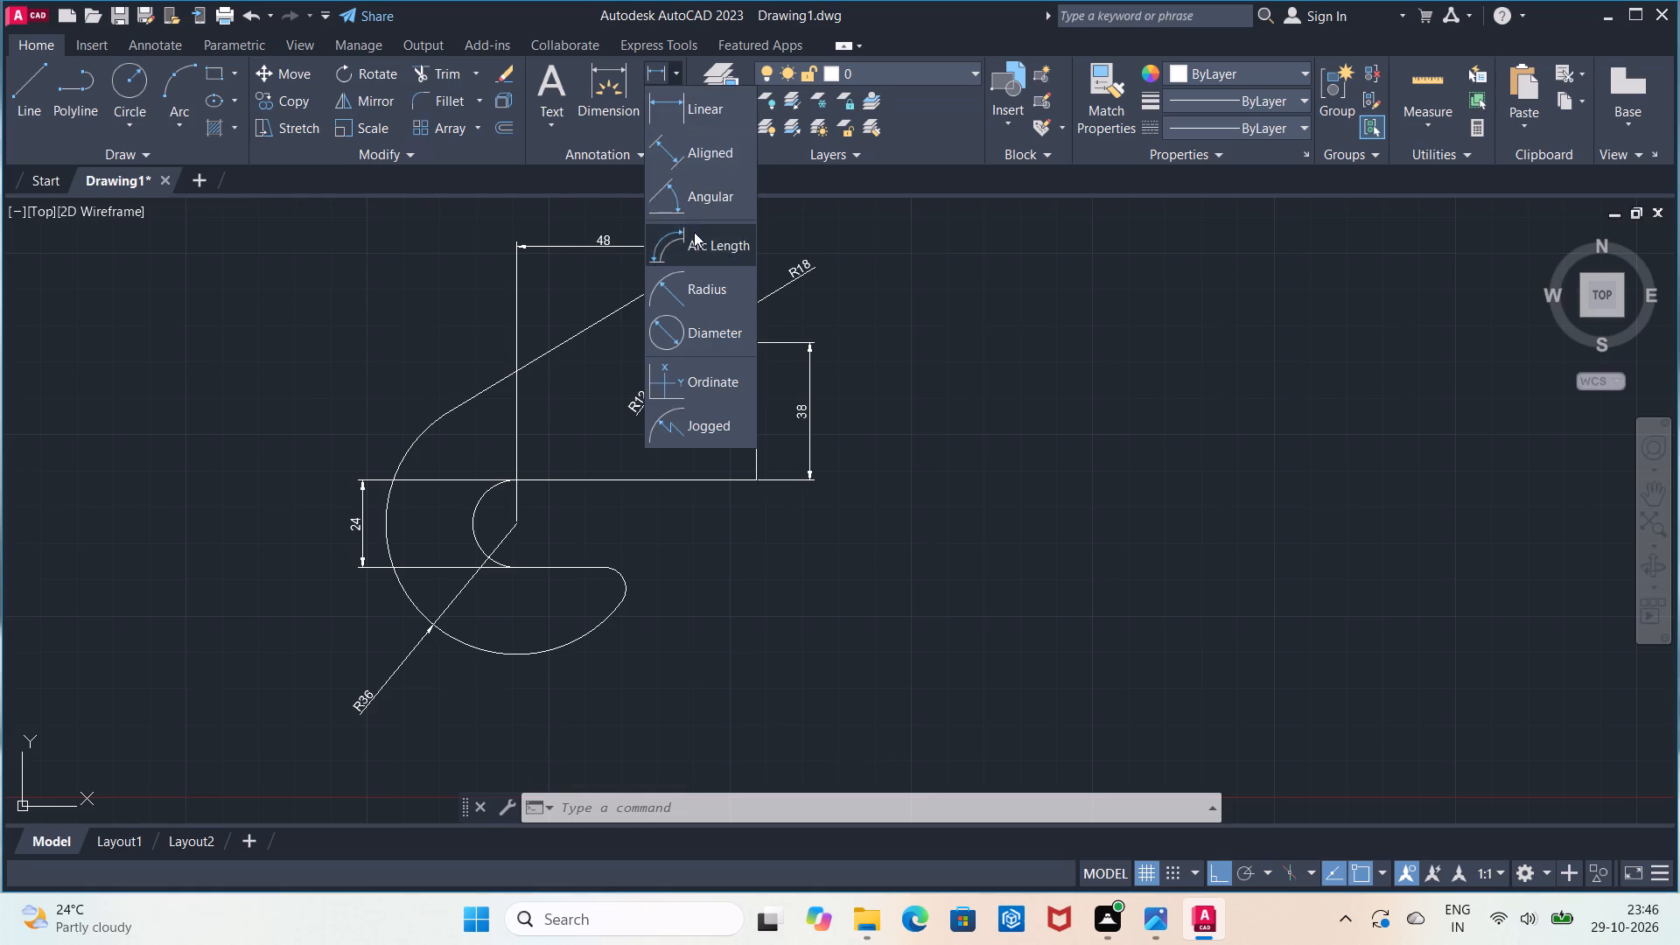
double_click(704, 288)
click(623, 574)
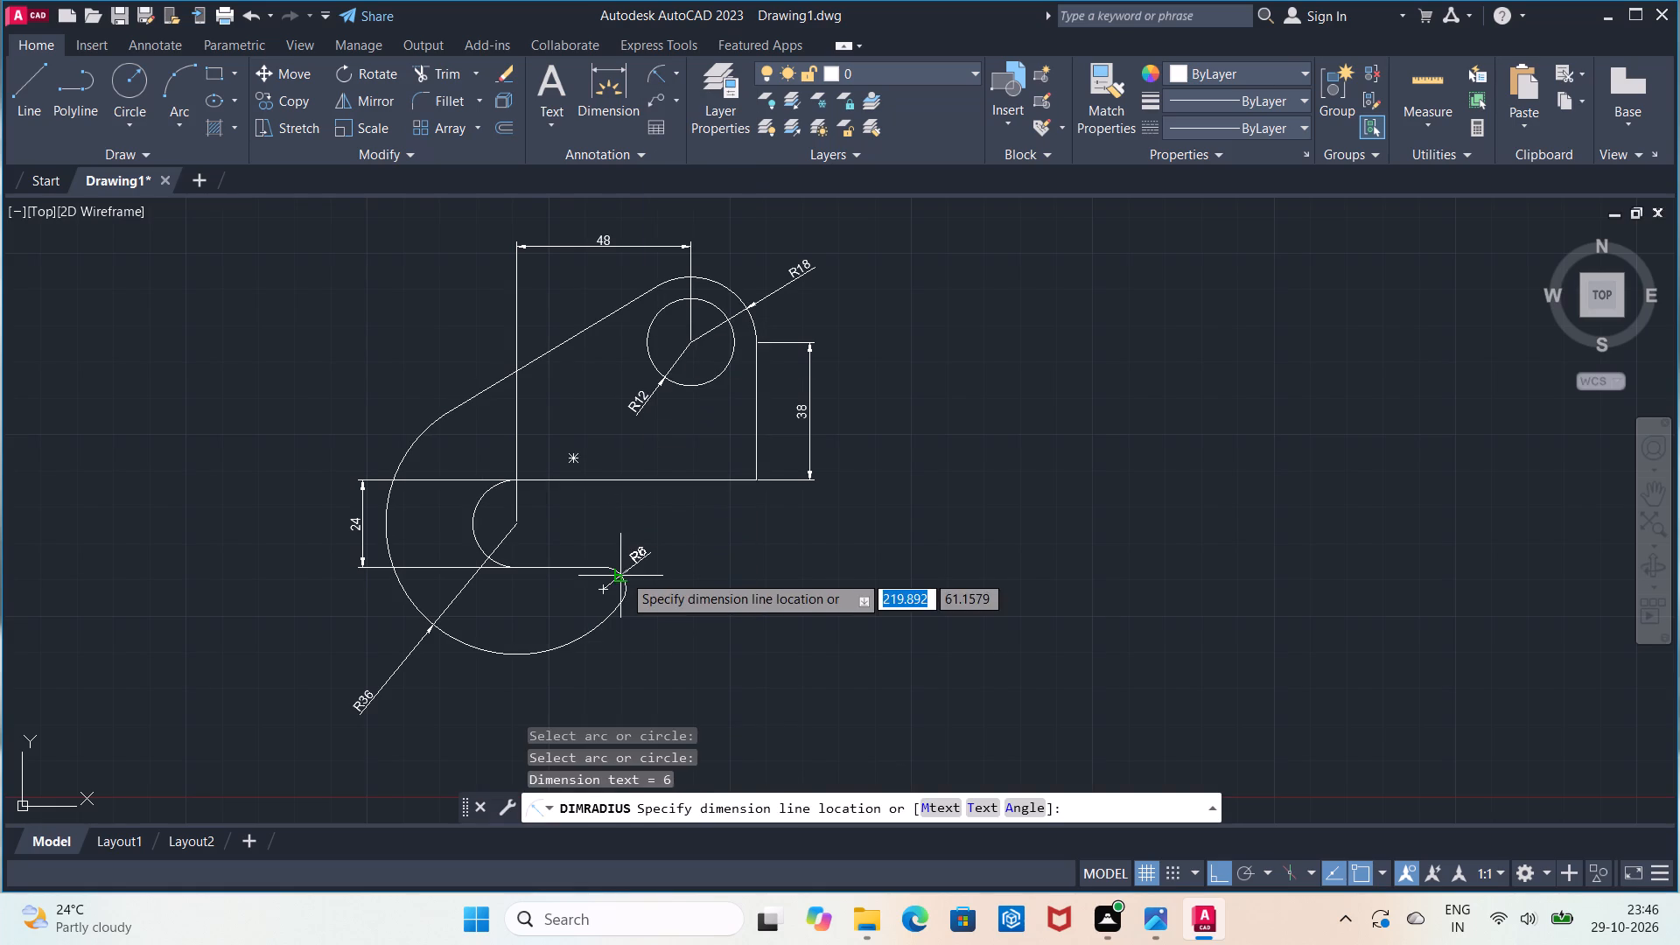
click(656, 566)
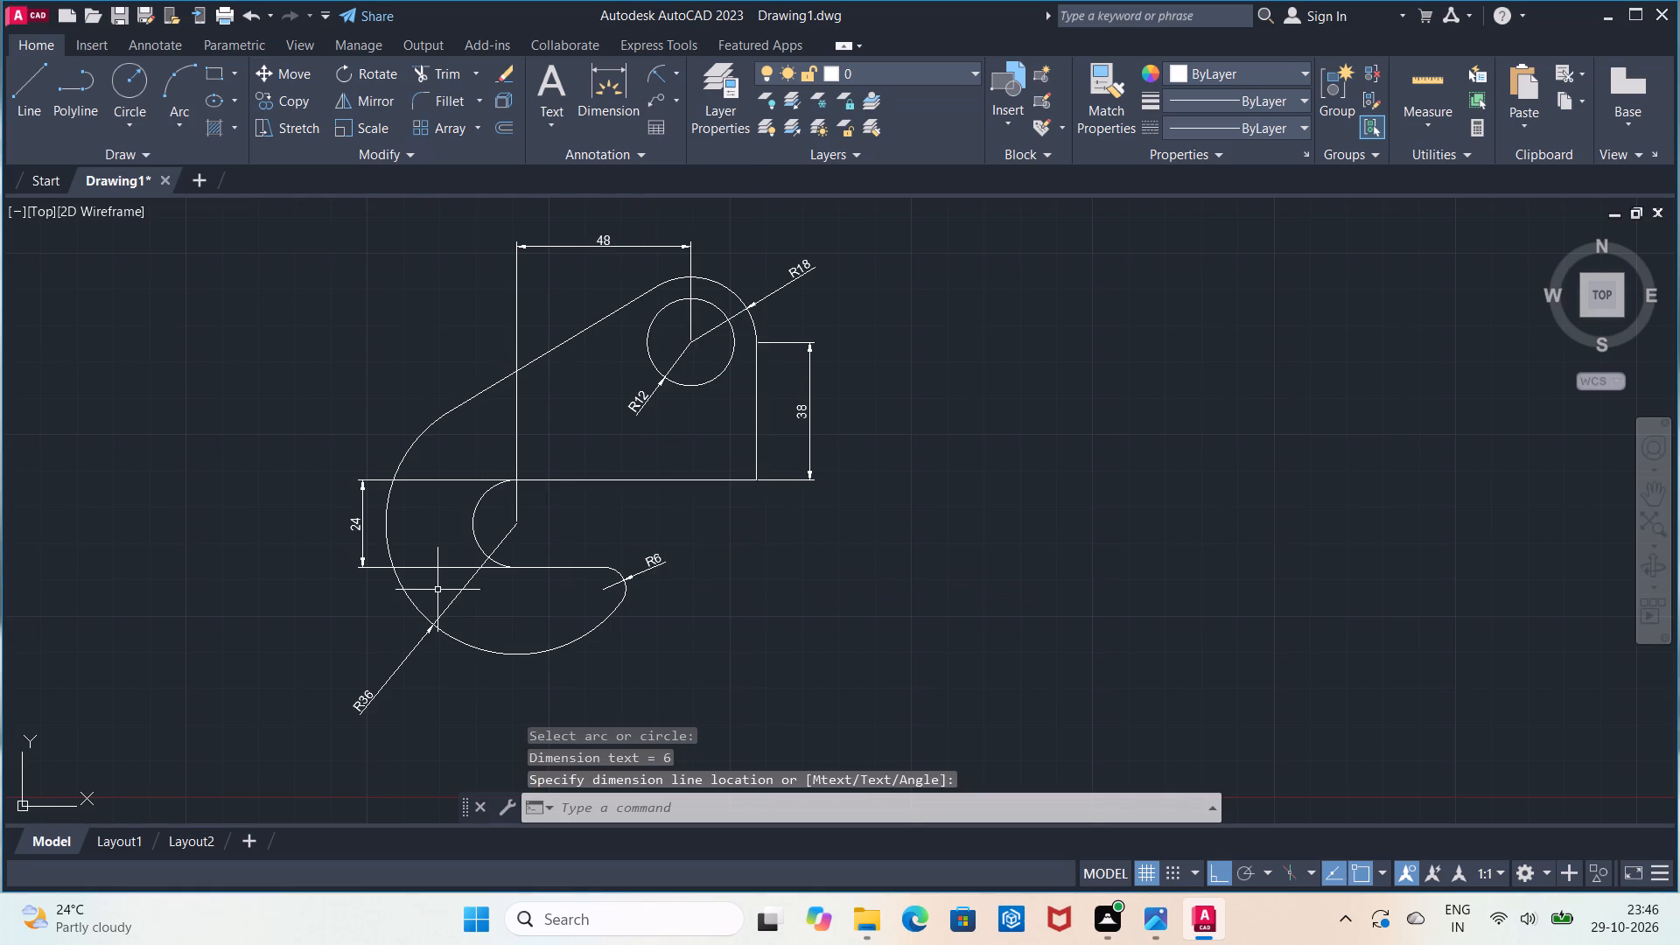
Set the drawing units' length precision to 0.
click(589, 819)
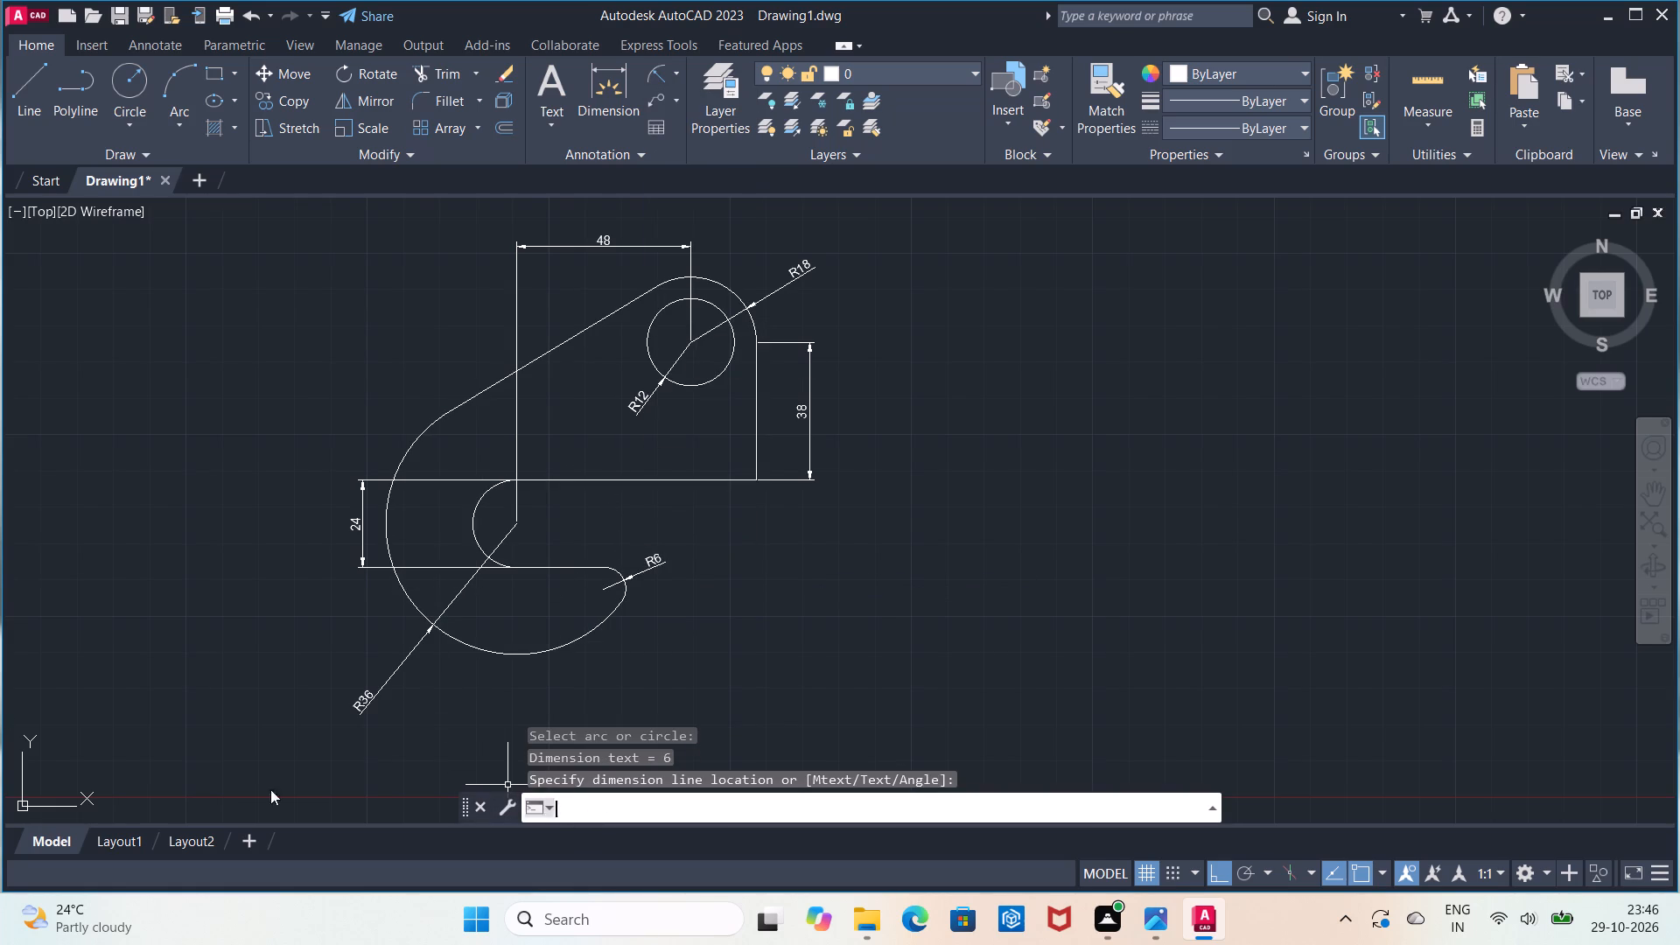
click(582, 806)
text(unit)
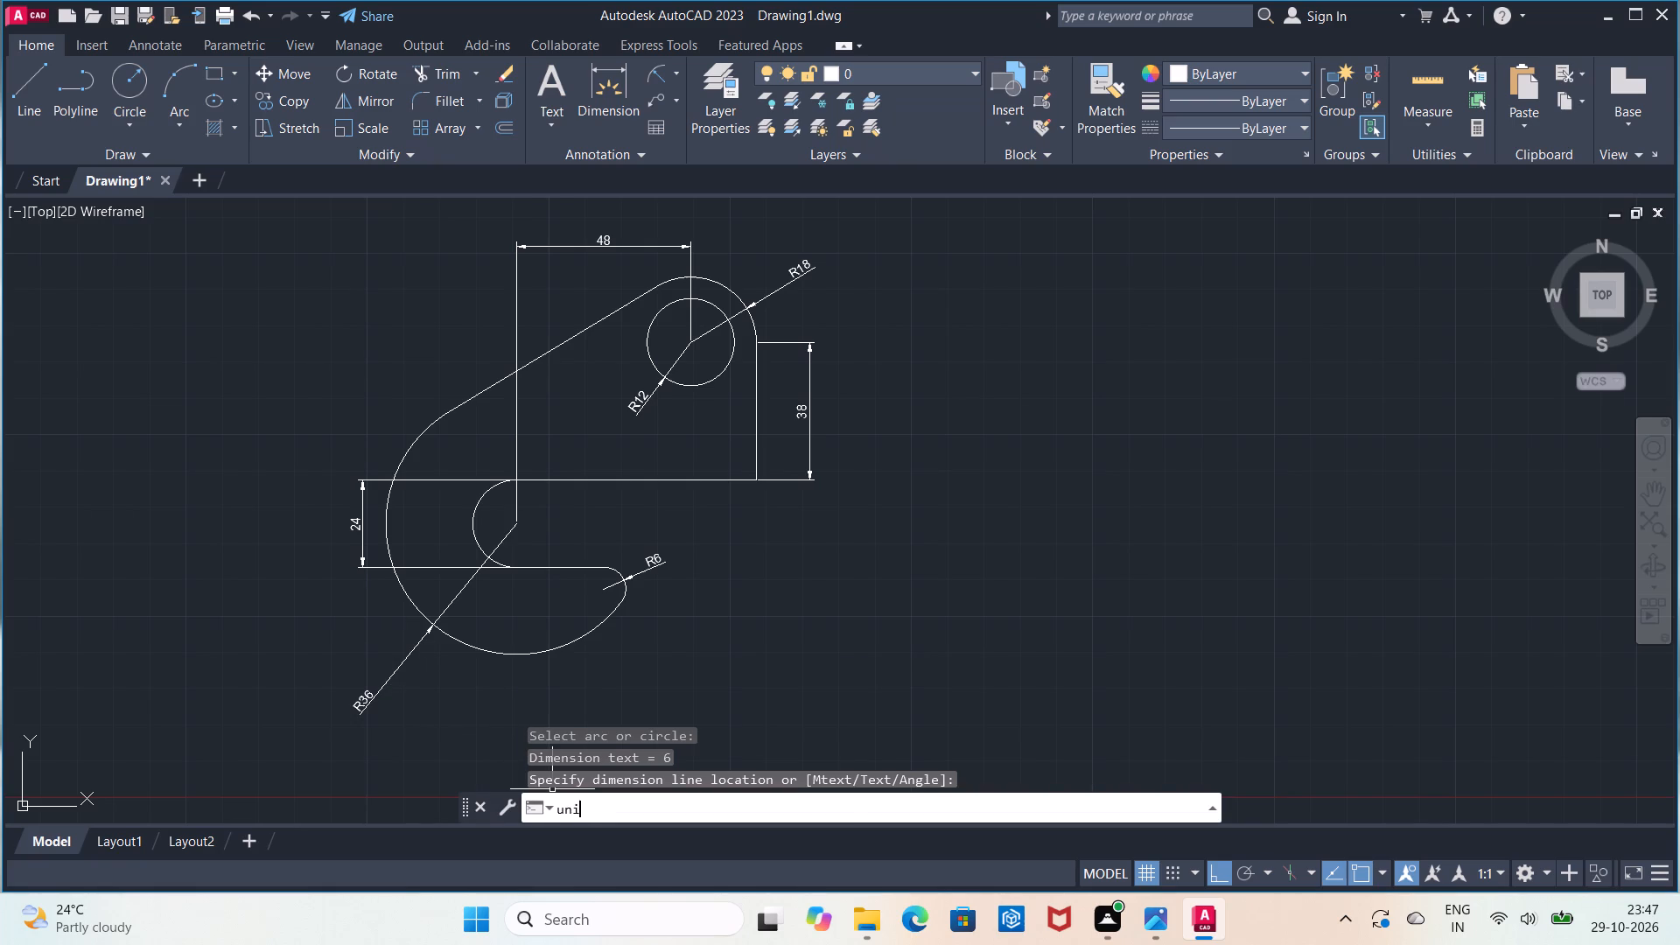
click(676, 695)
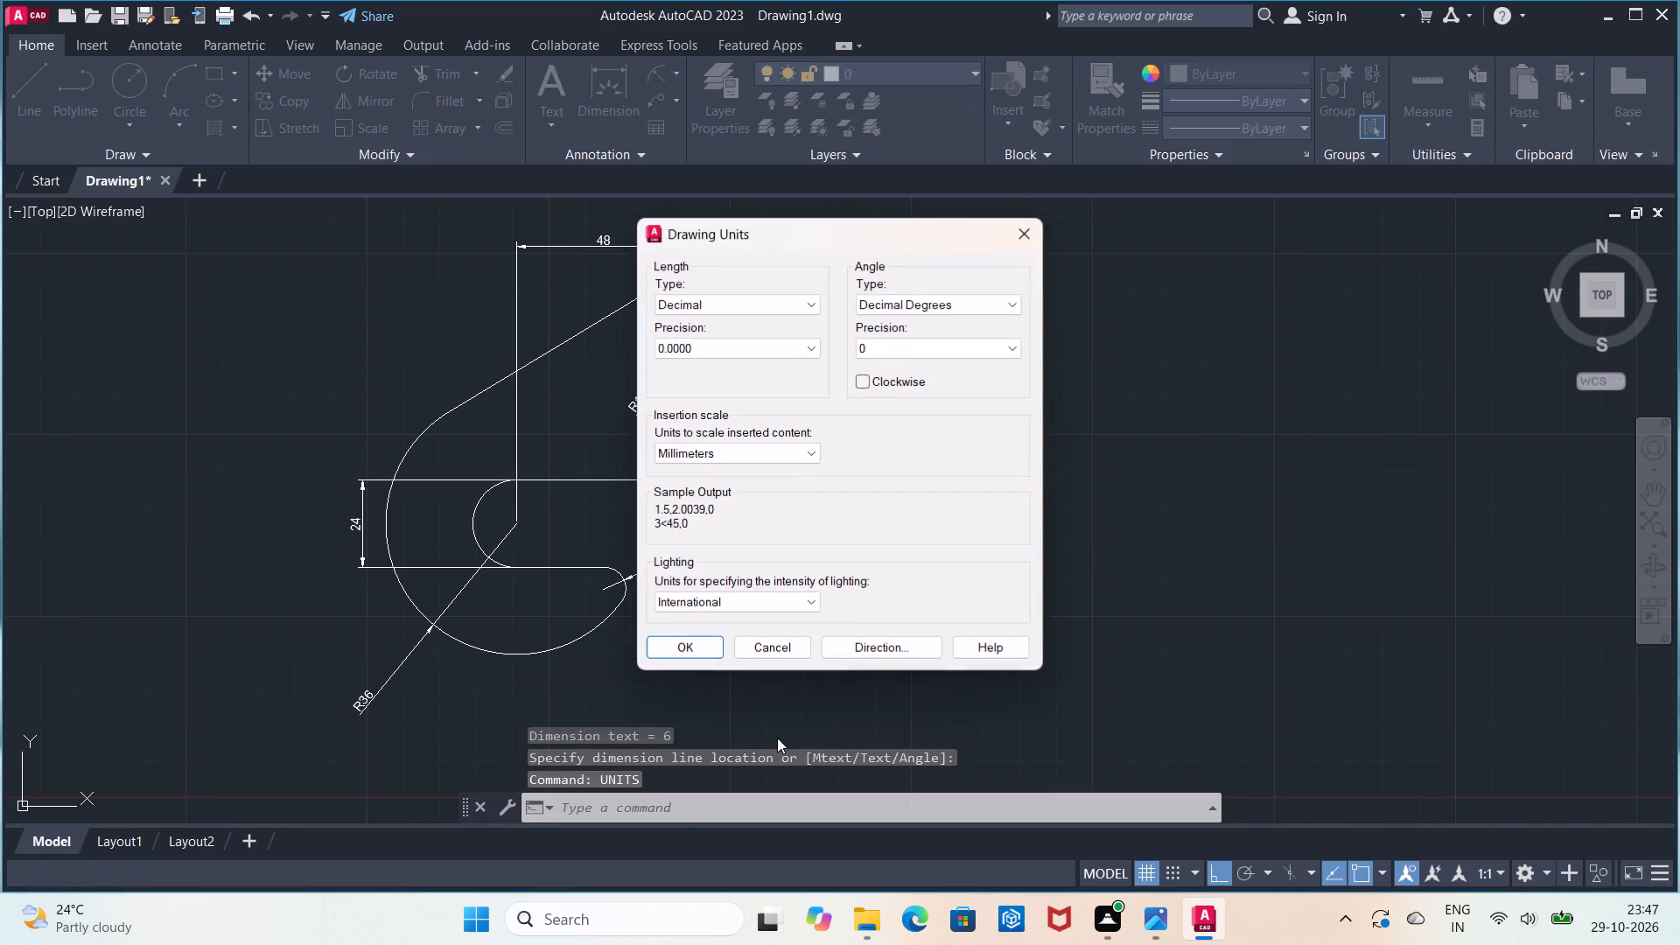
click(773, 359)
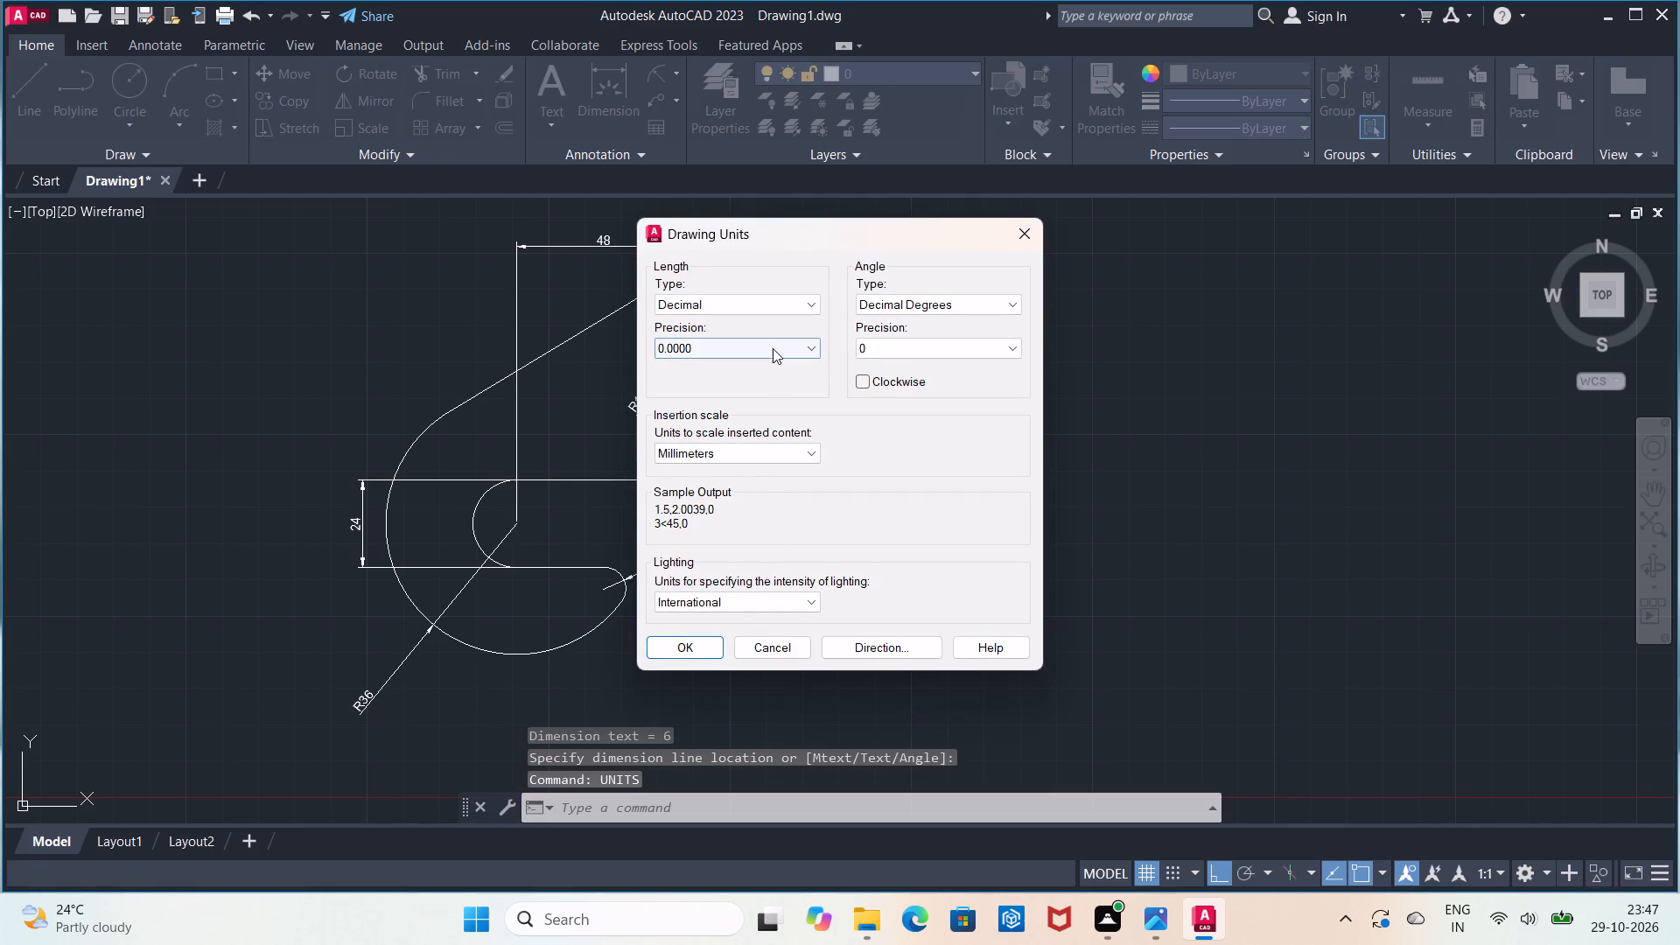
click(773, 348)
click(773, 363)
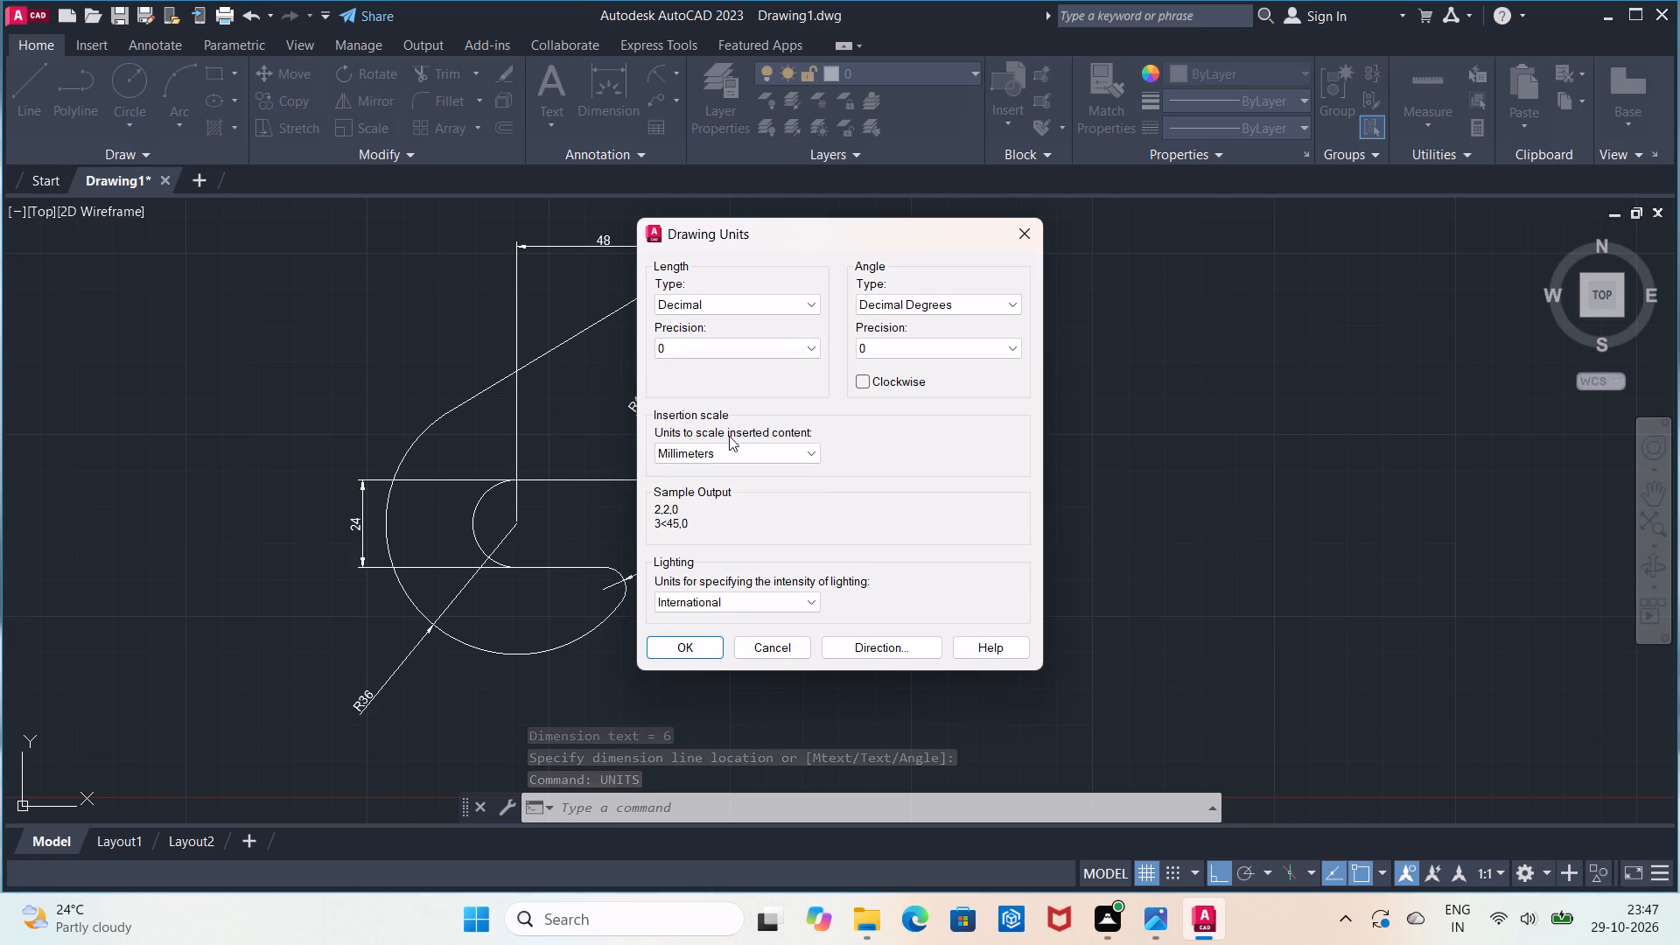
click(664, 653)
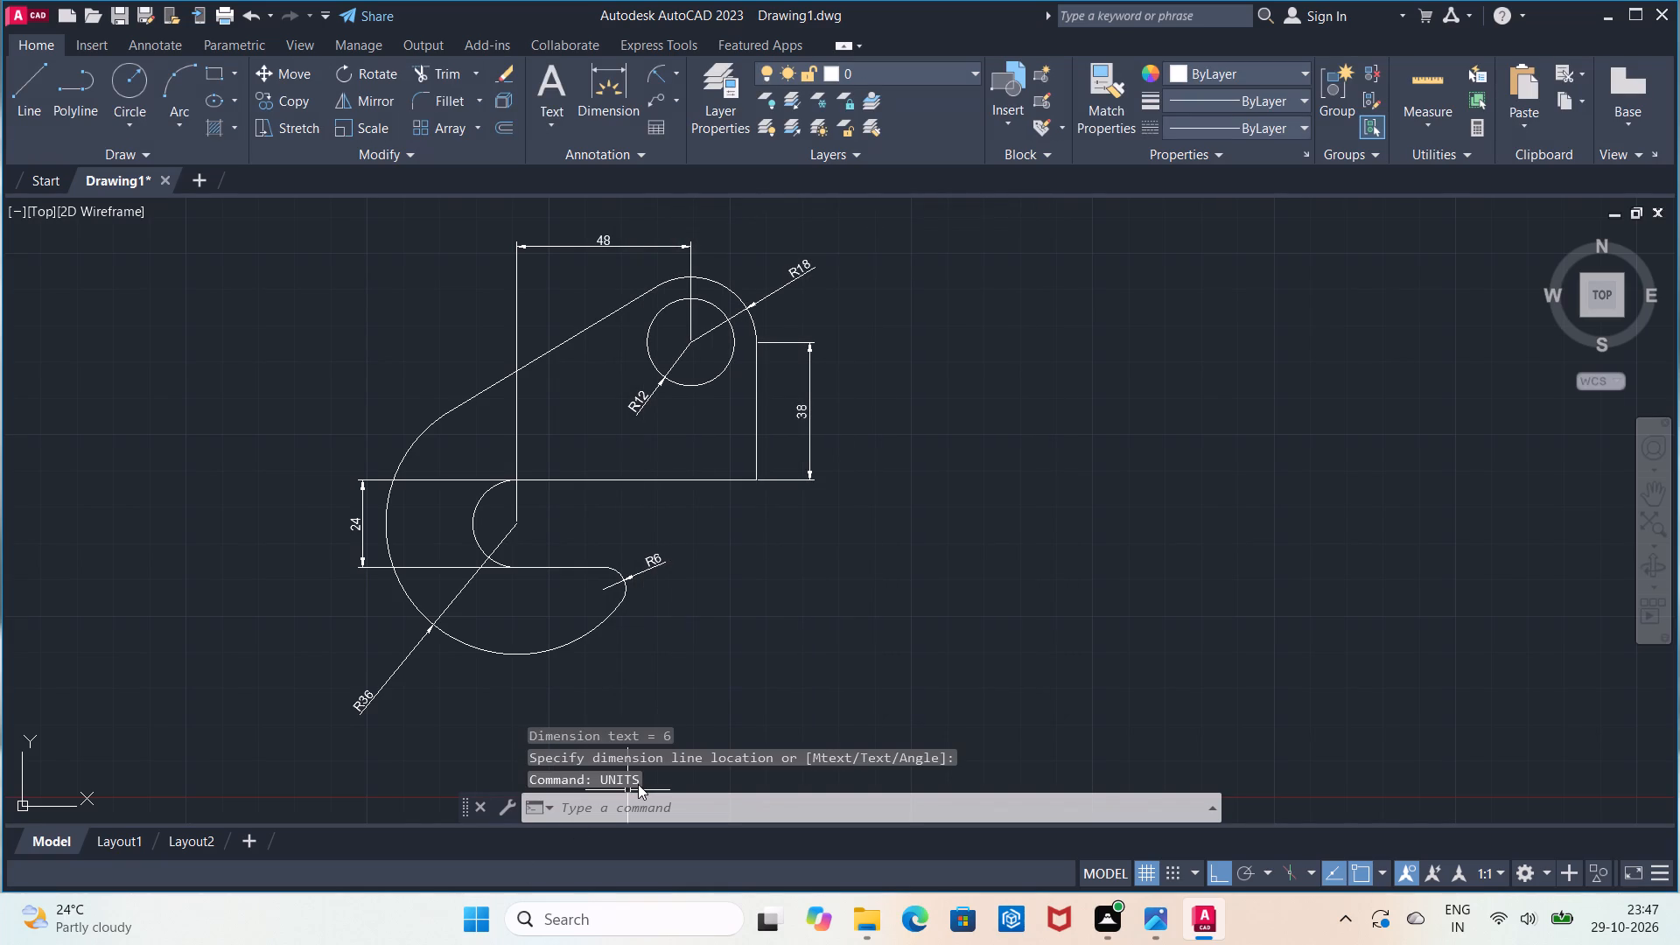
Modify the ISO-25 dimension style with a text height of 6 and ISO standard text alignment.
click(655, 814)
key(d)
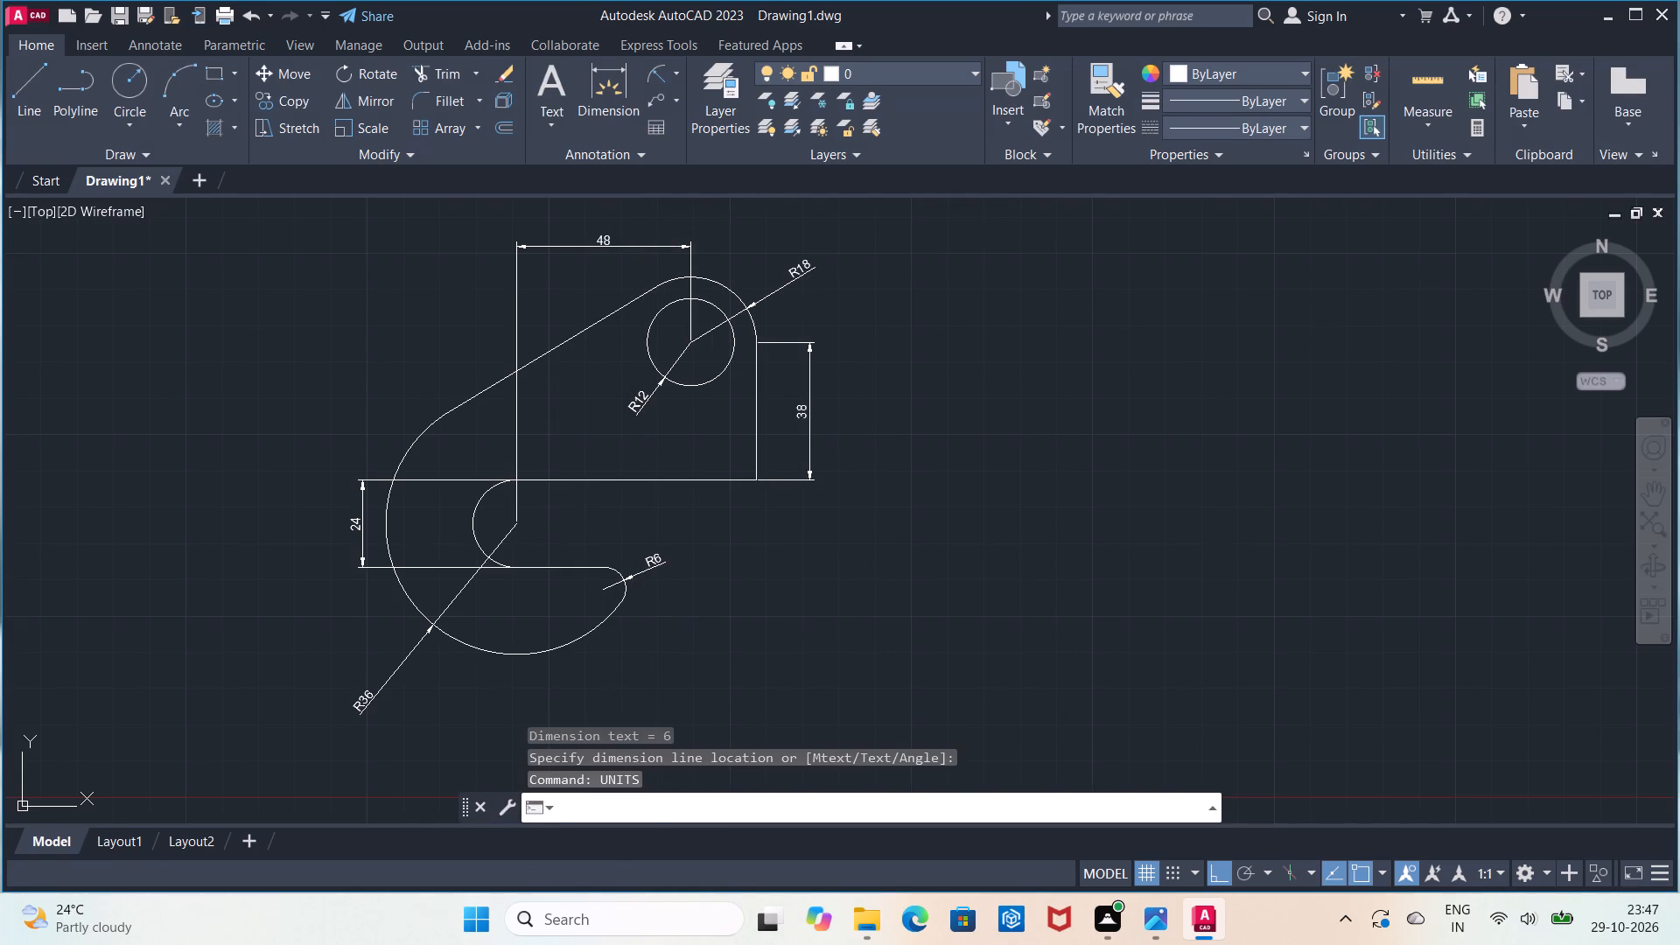
key(Return)
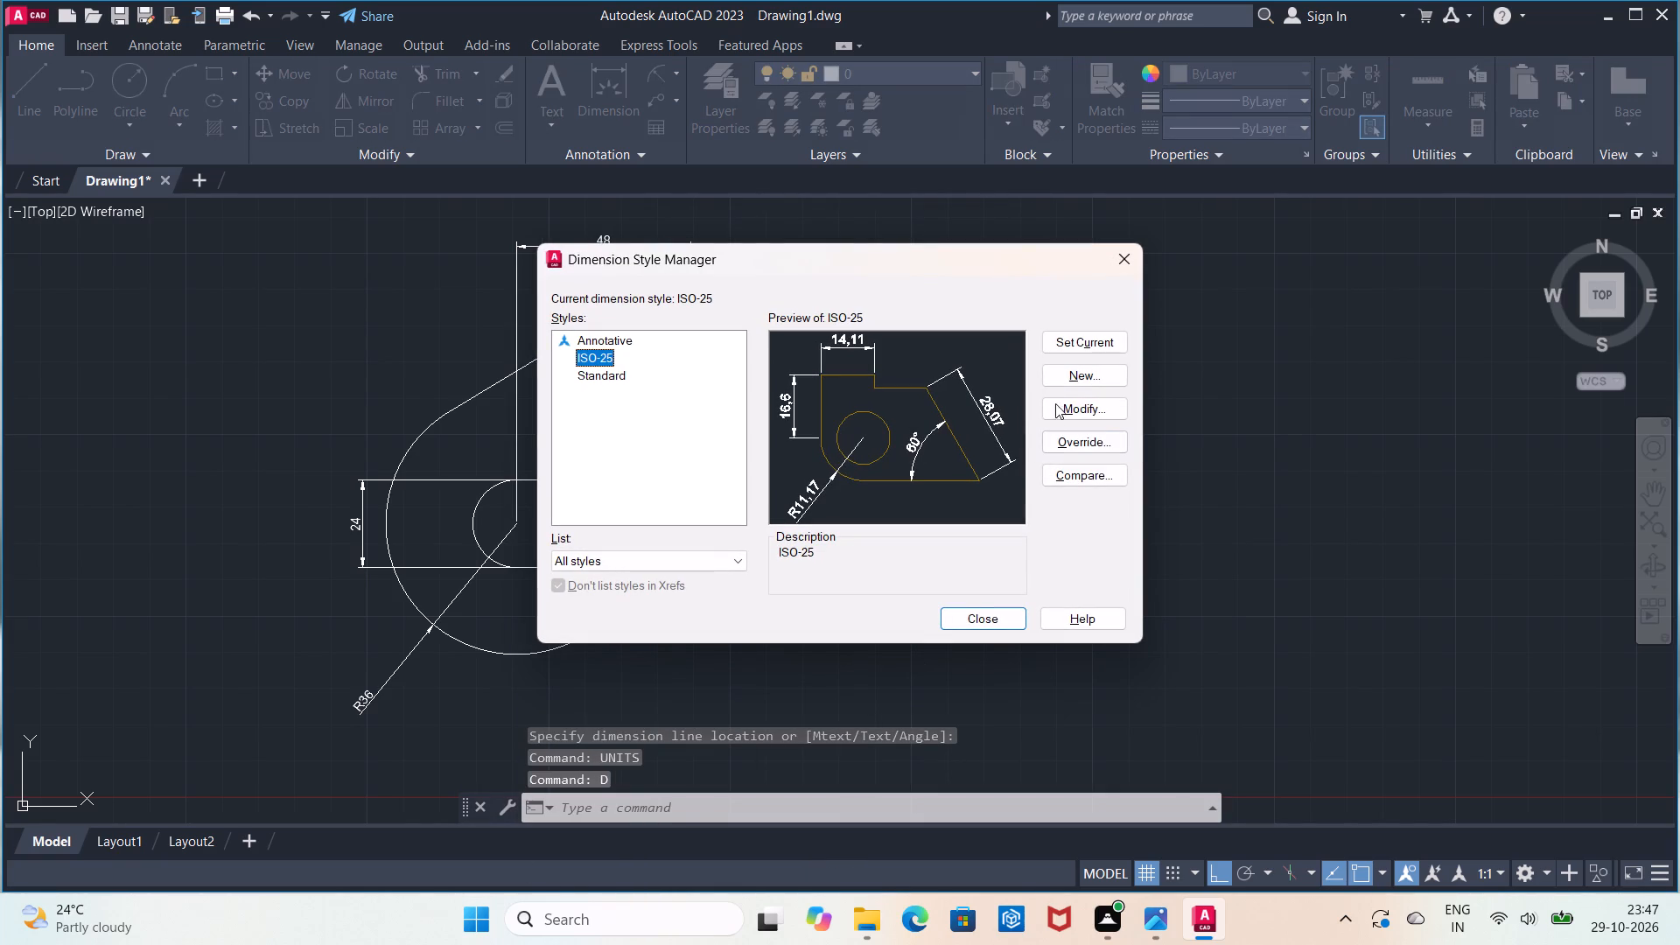
click(1072, 408)
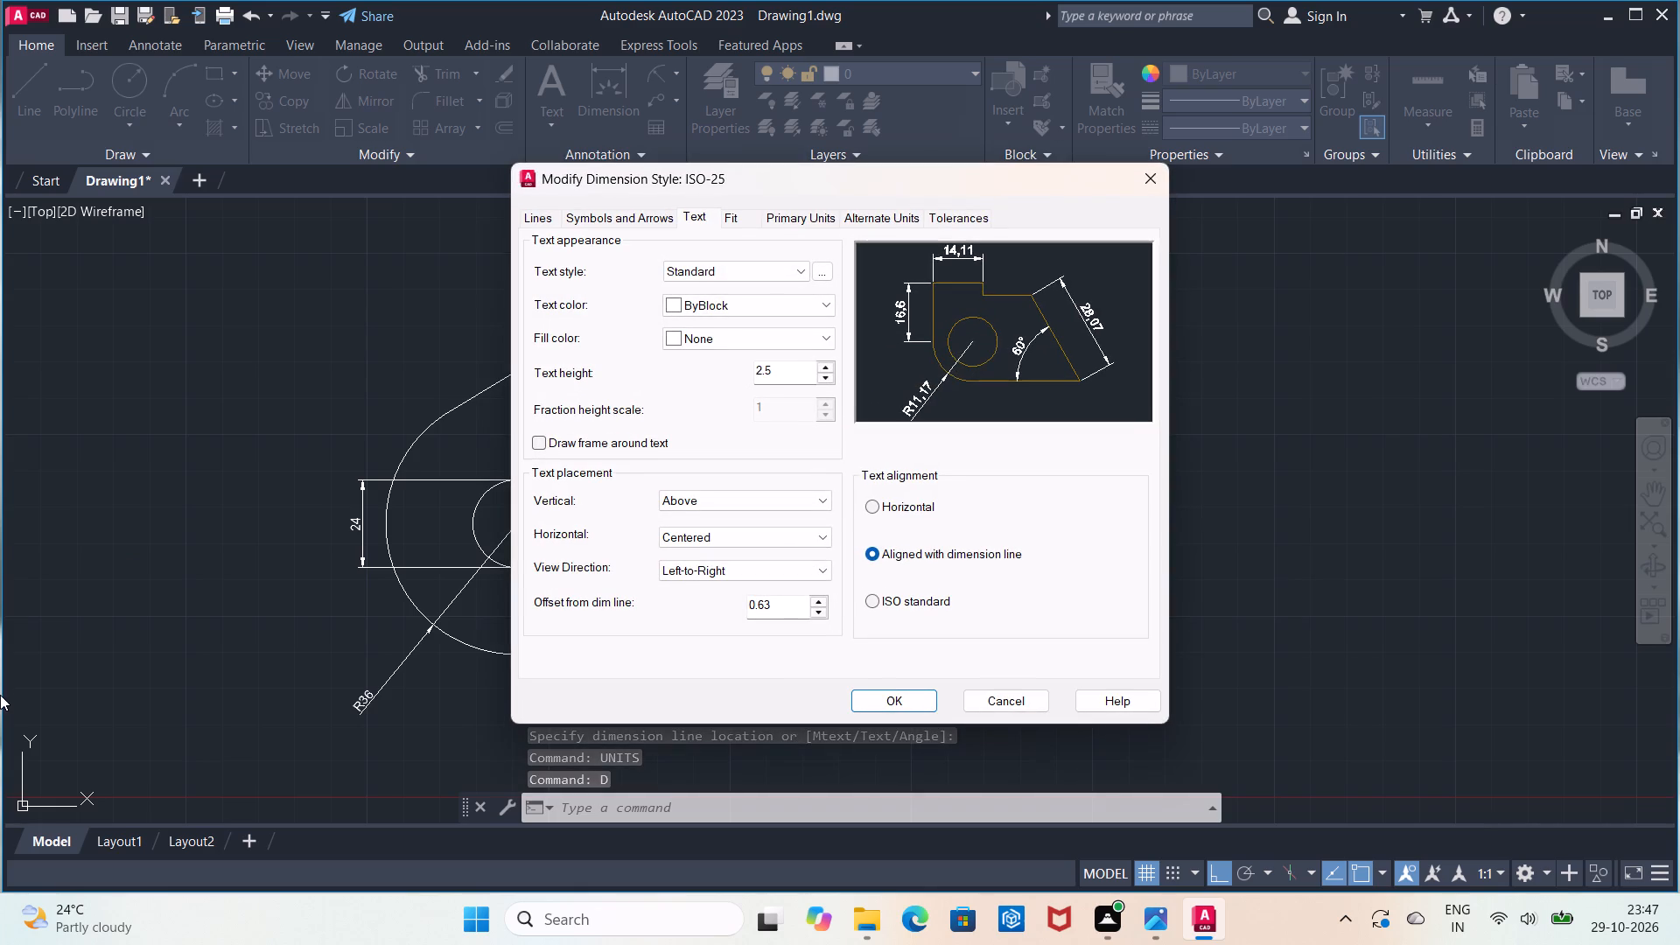
click(774, 372)
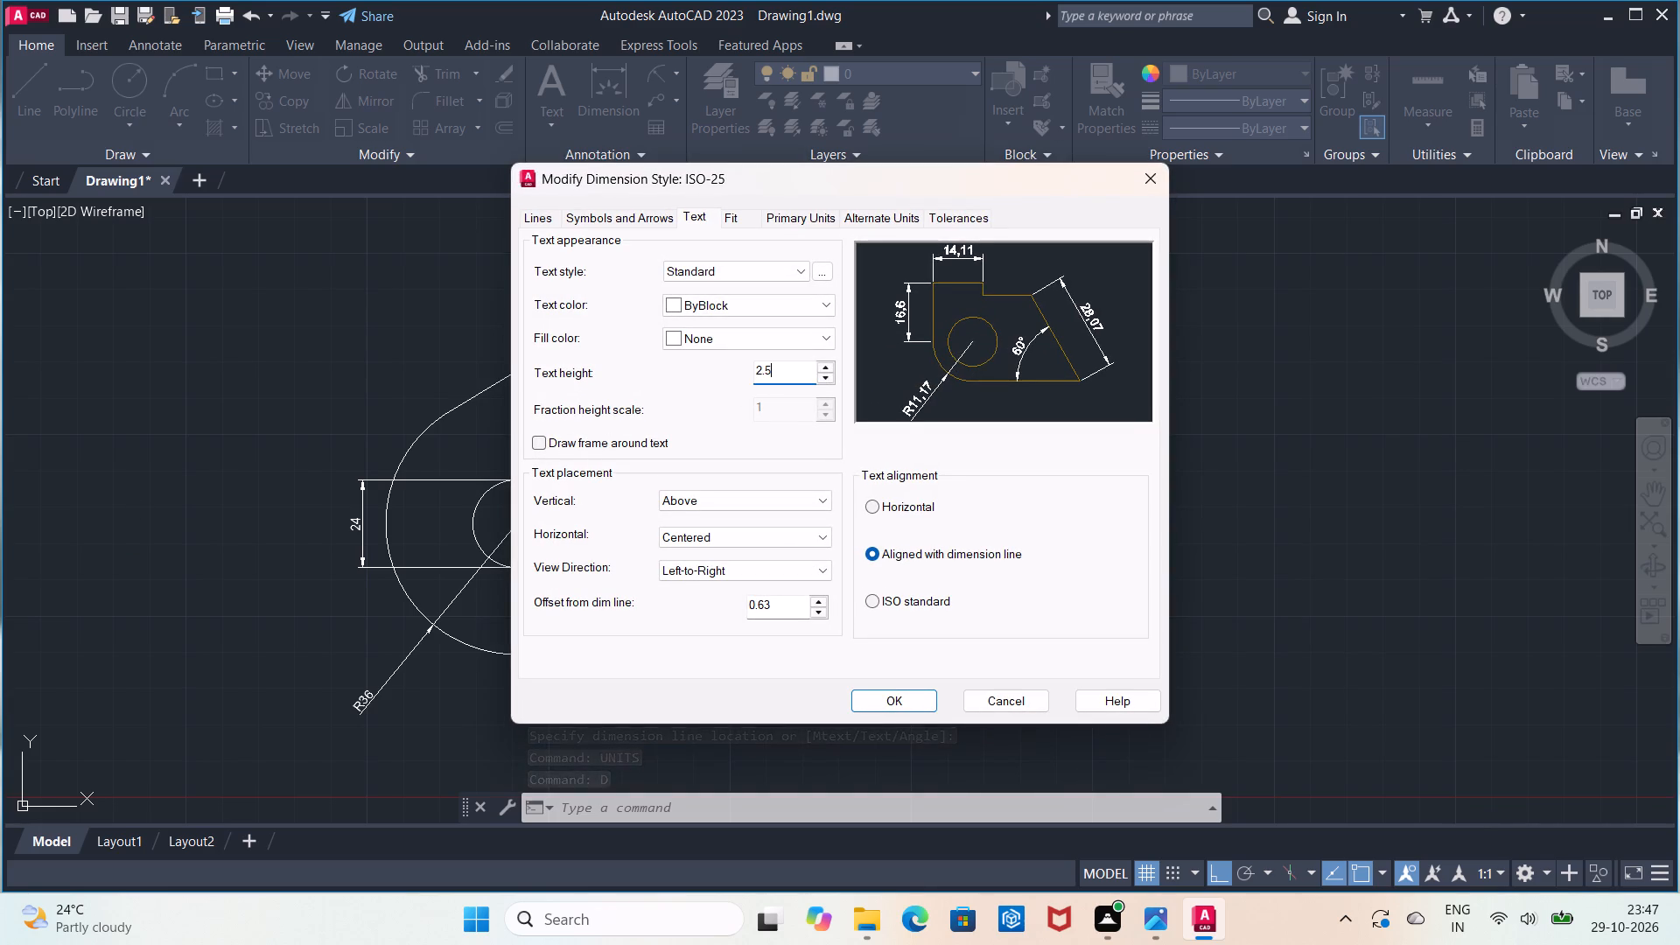
key(BackSpace)
key(BackSpace)
key(BackSpace)
key(6)
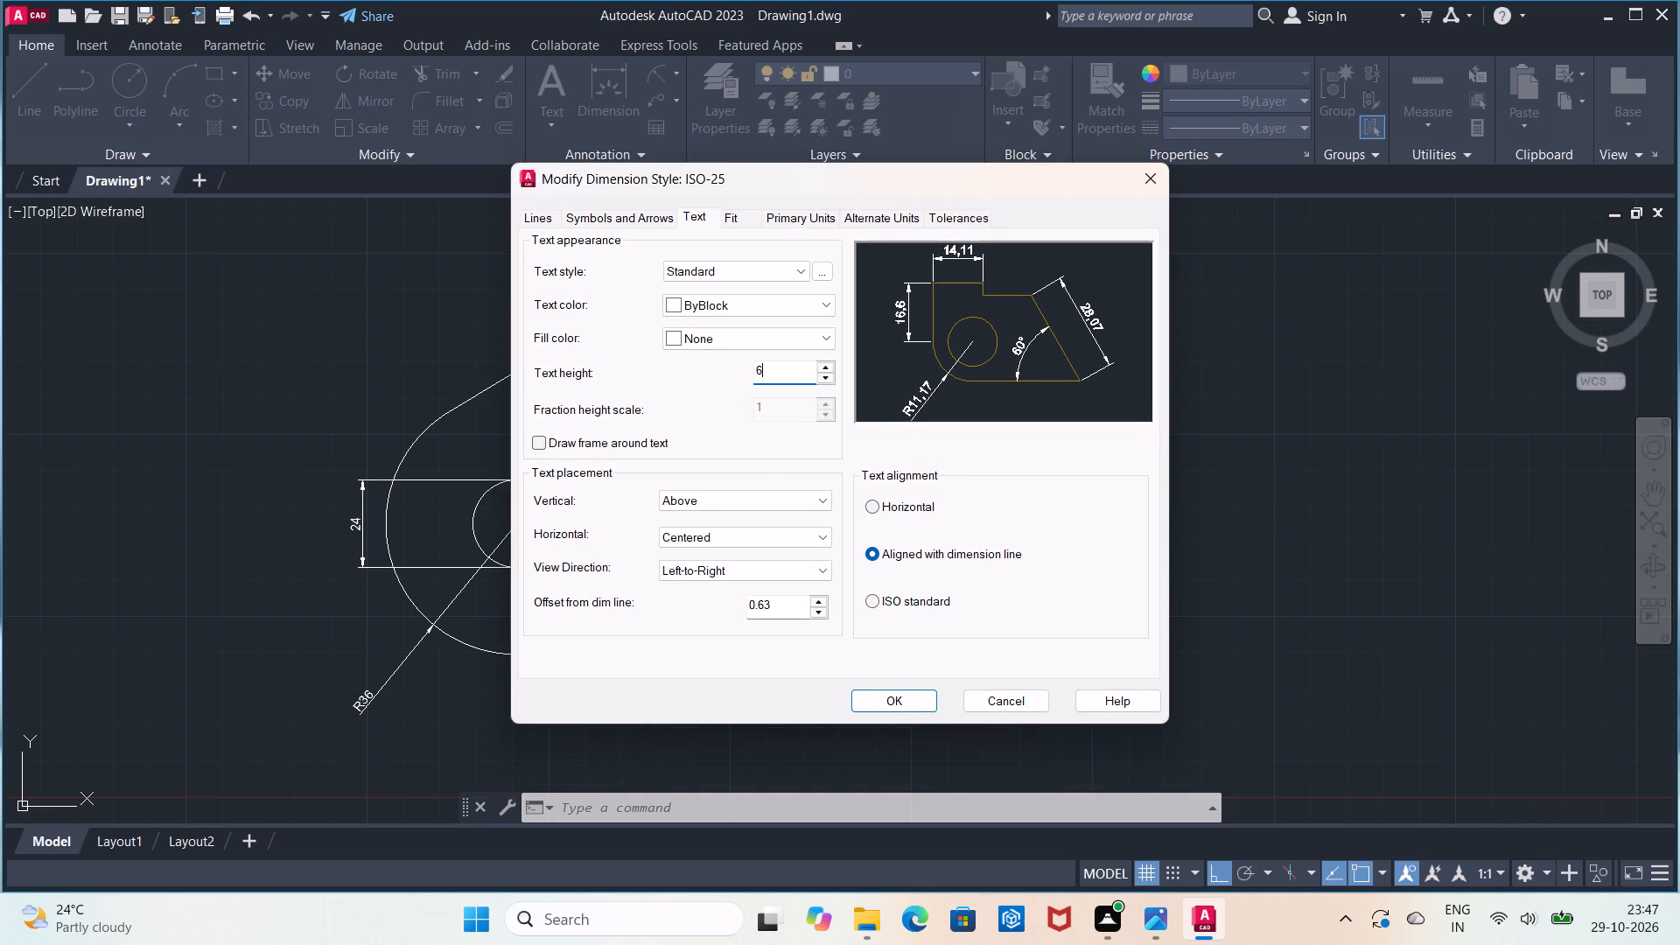
click(896, 607)
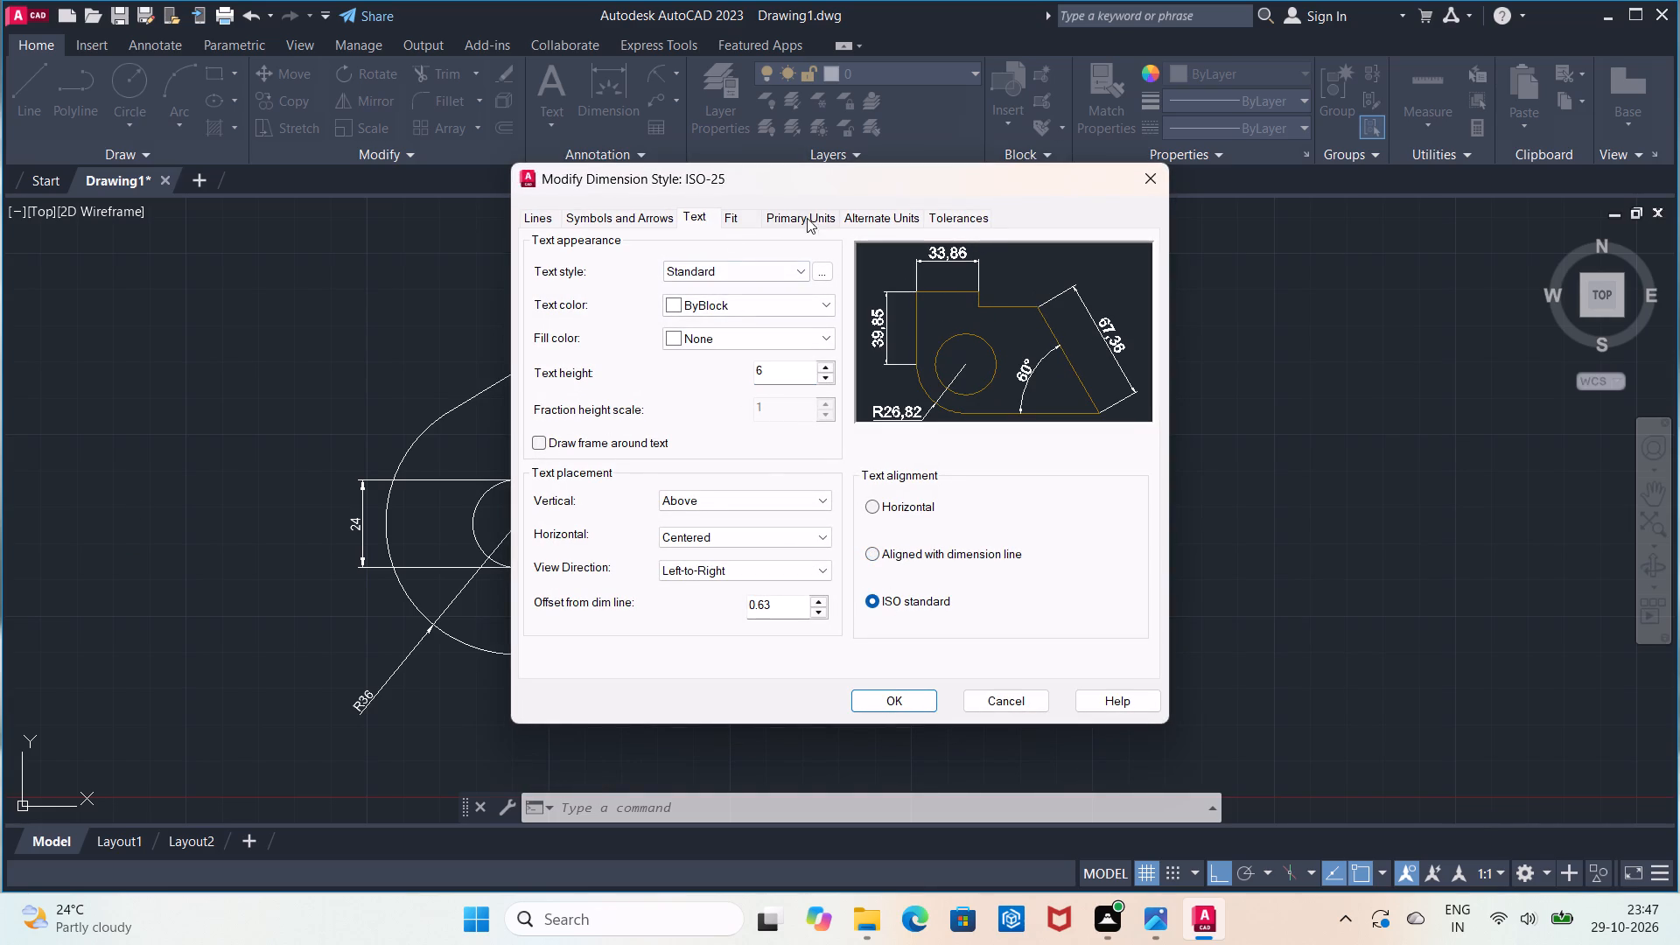
Set the ISO-25 style's linear dimension precision to 0, apply the changes and make the style current.
click(819, 218)
click(744, 297)
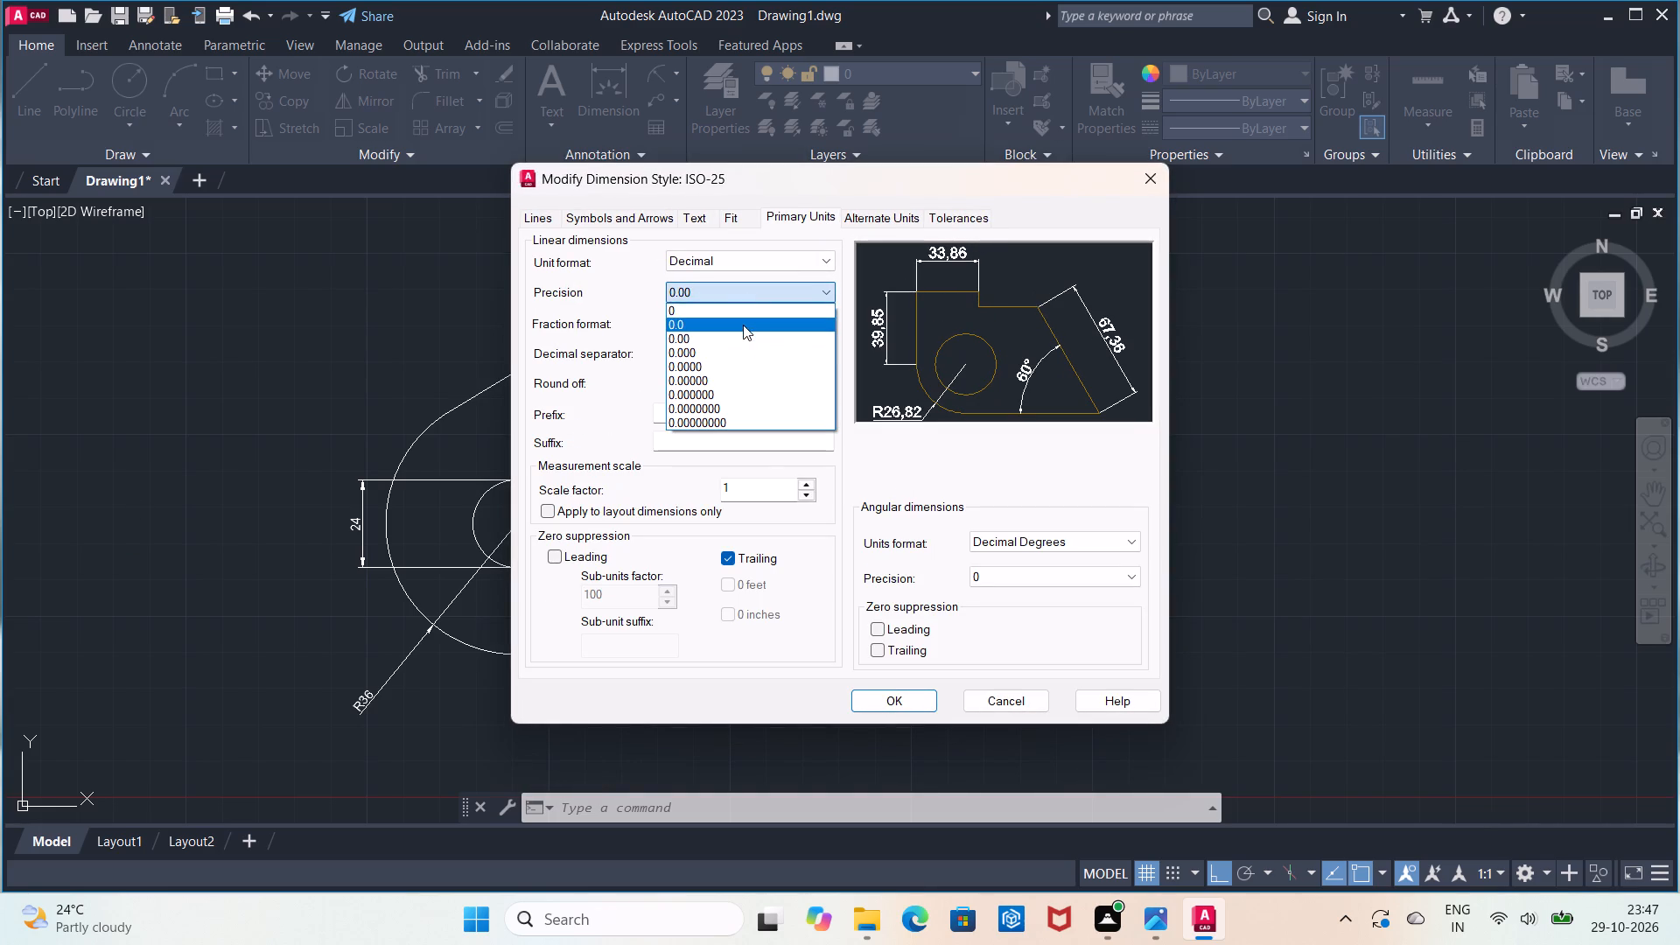
click(741, 315)
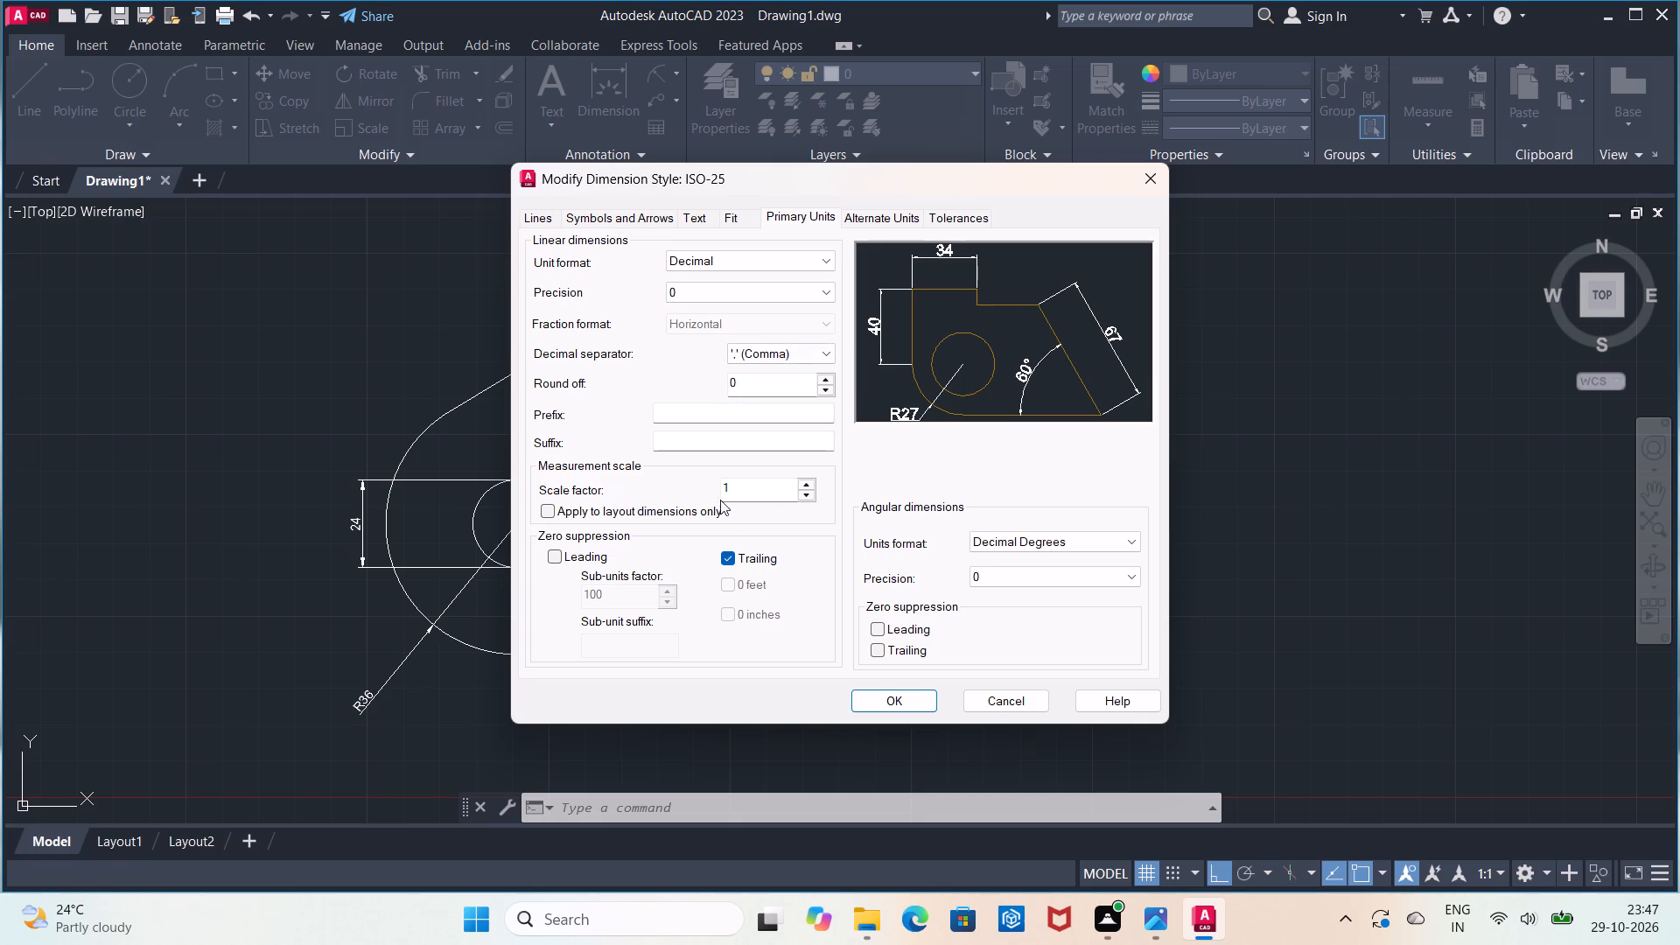
click(877, 691)
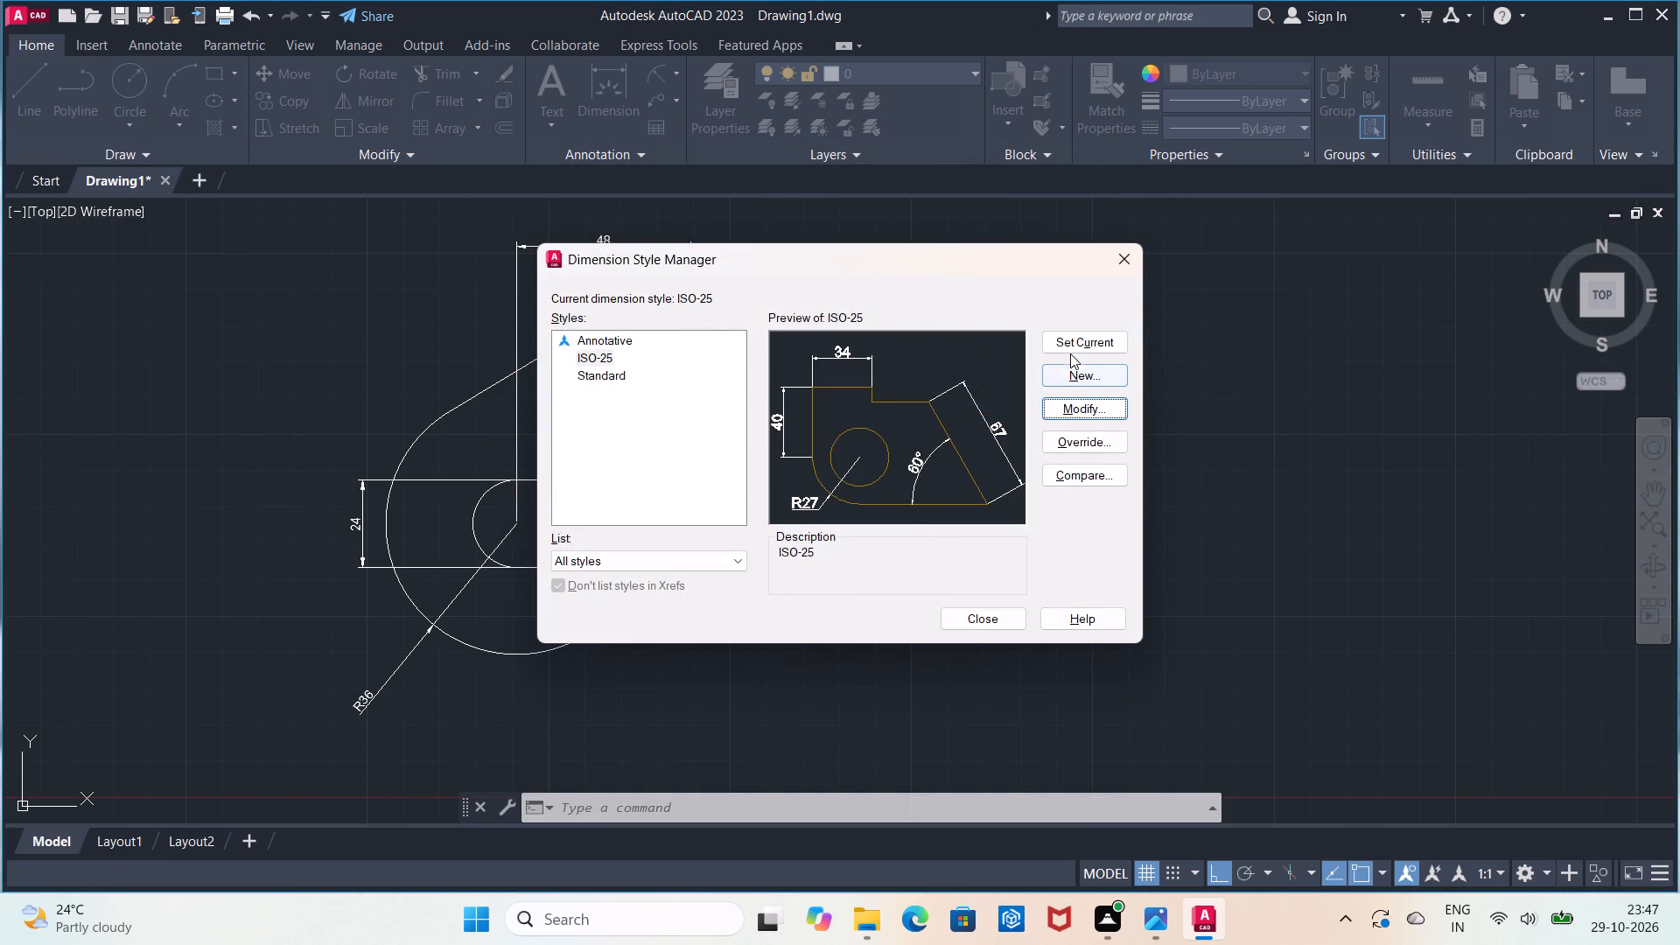
click(1070, 353)
click(974, 615)
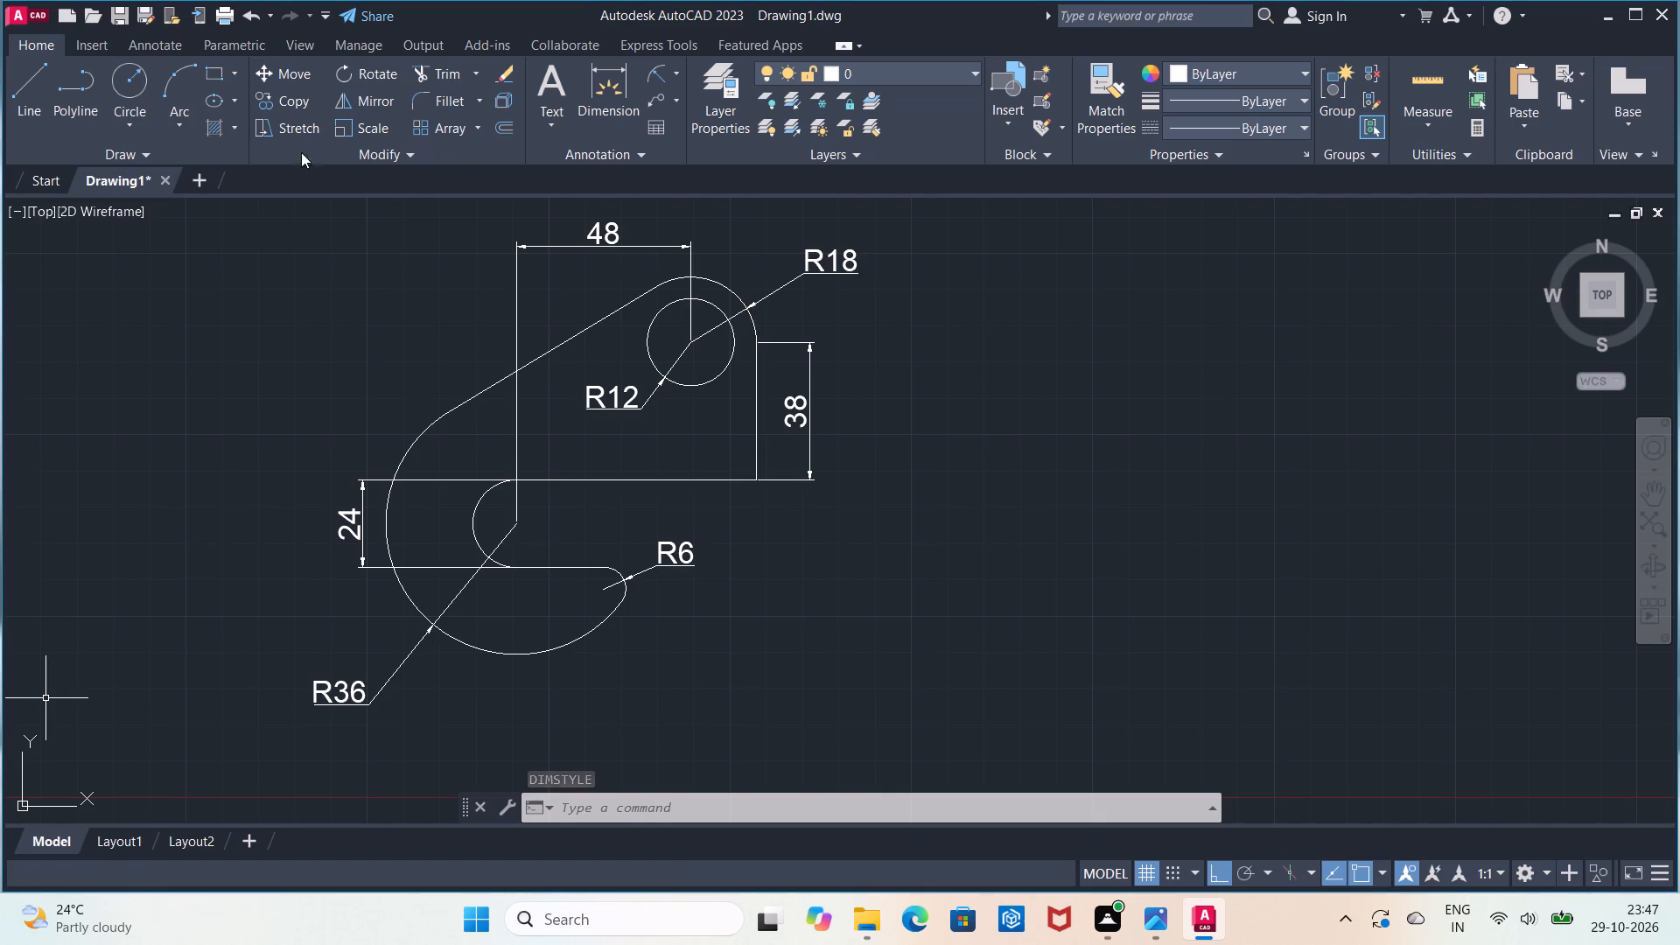
Turn off command log file recording with LOGFILEOFF.
scroll(374, 192, down, 2)
scroll(449, 272, down, 1)
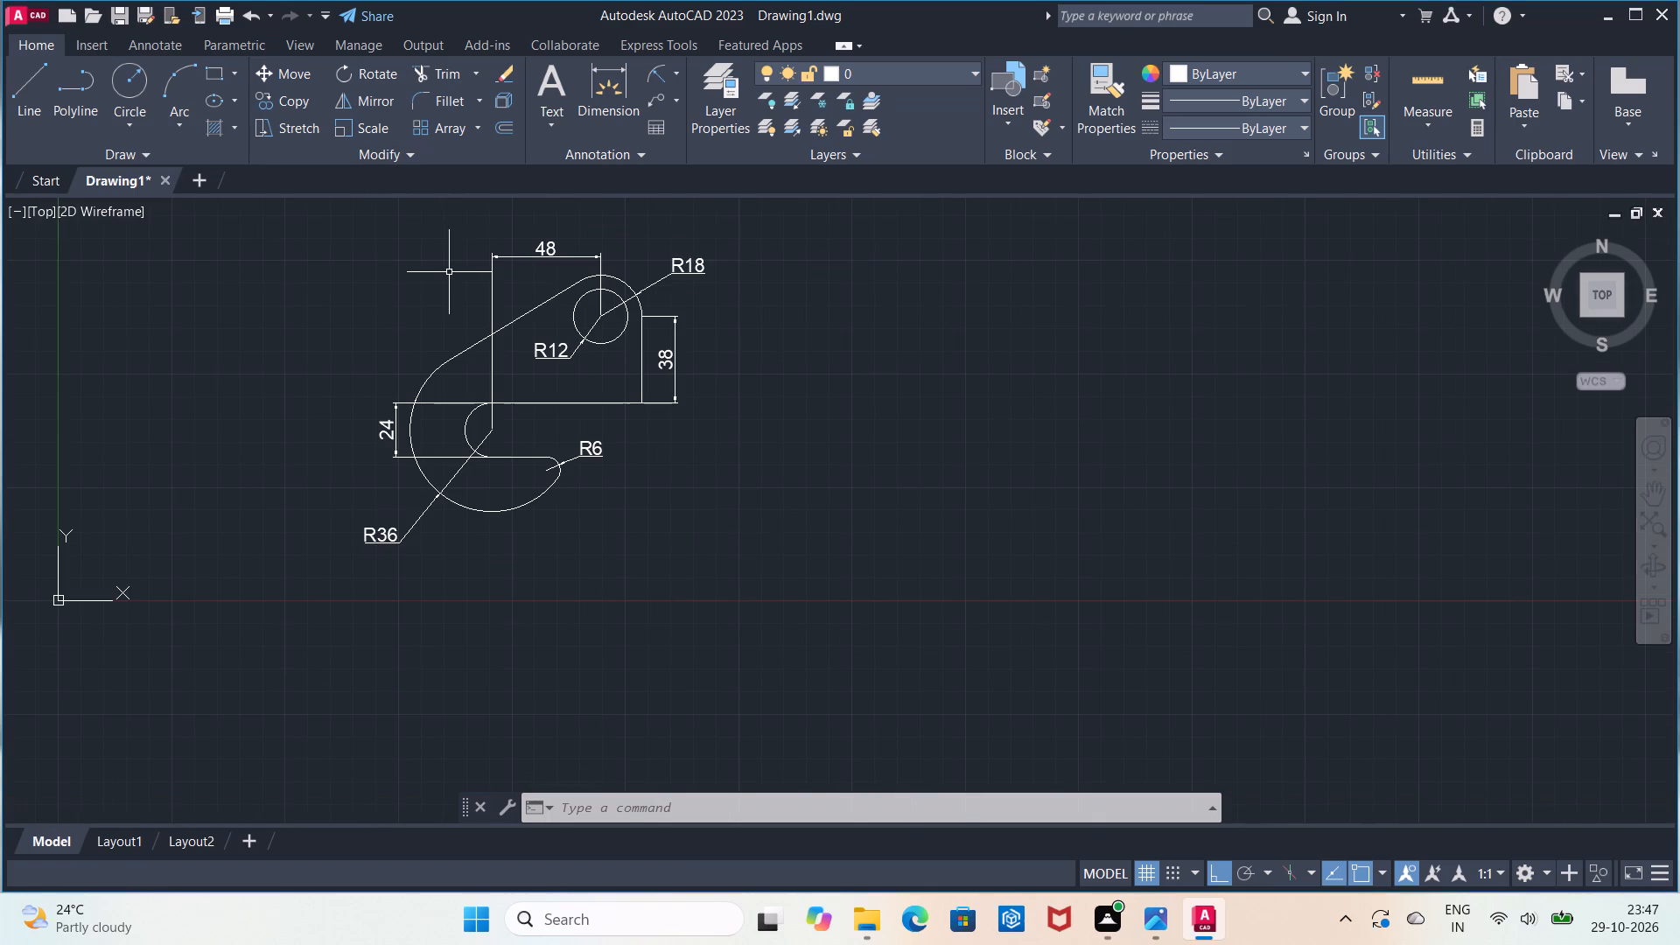
click(674, 795)
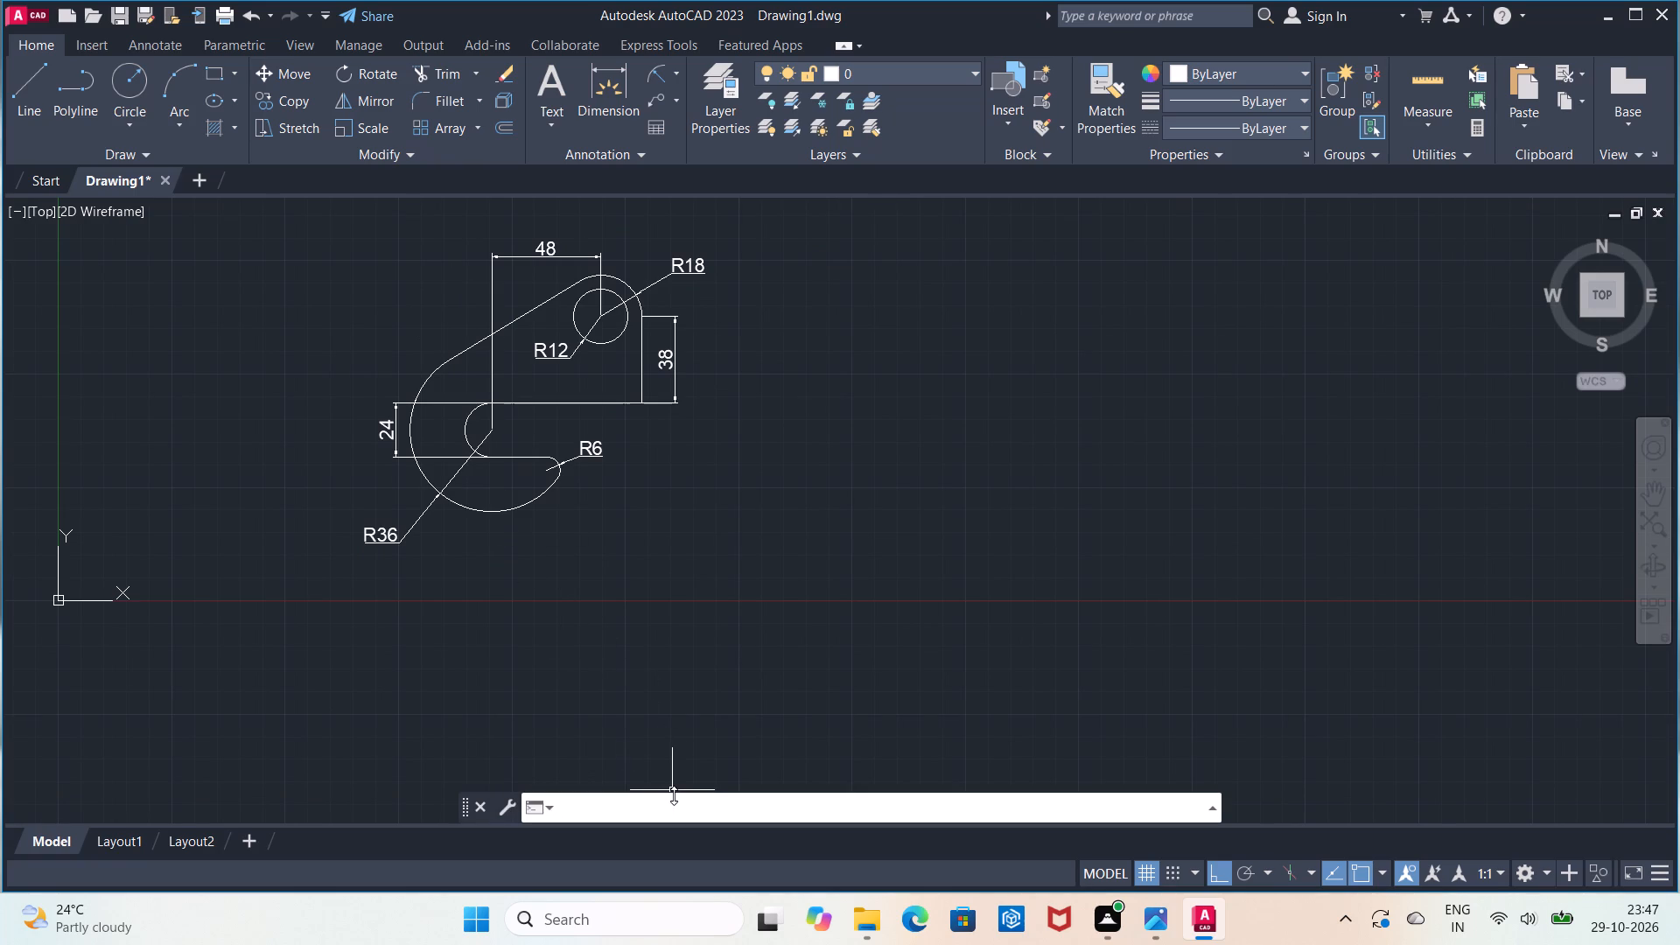
text(logf)
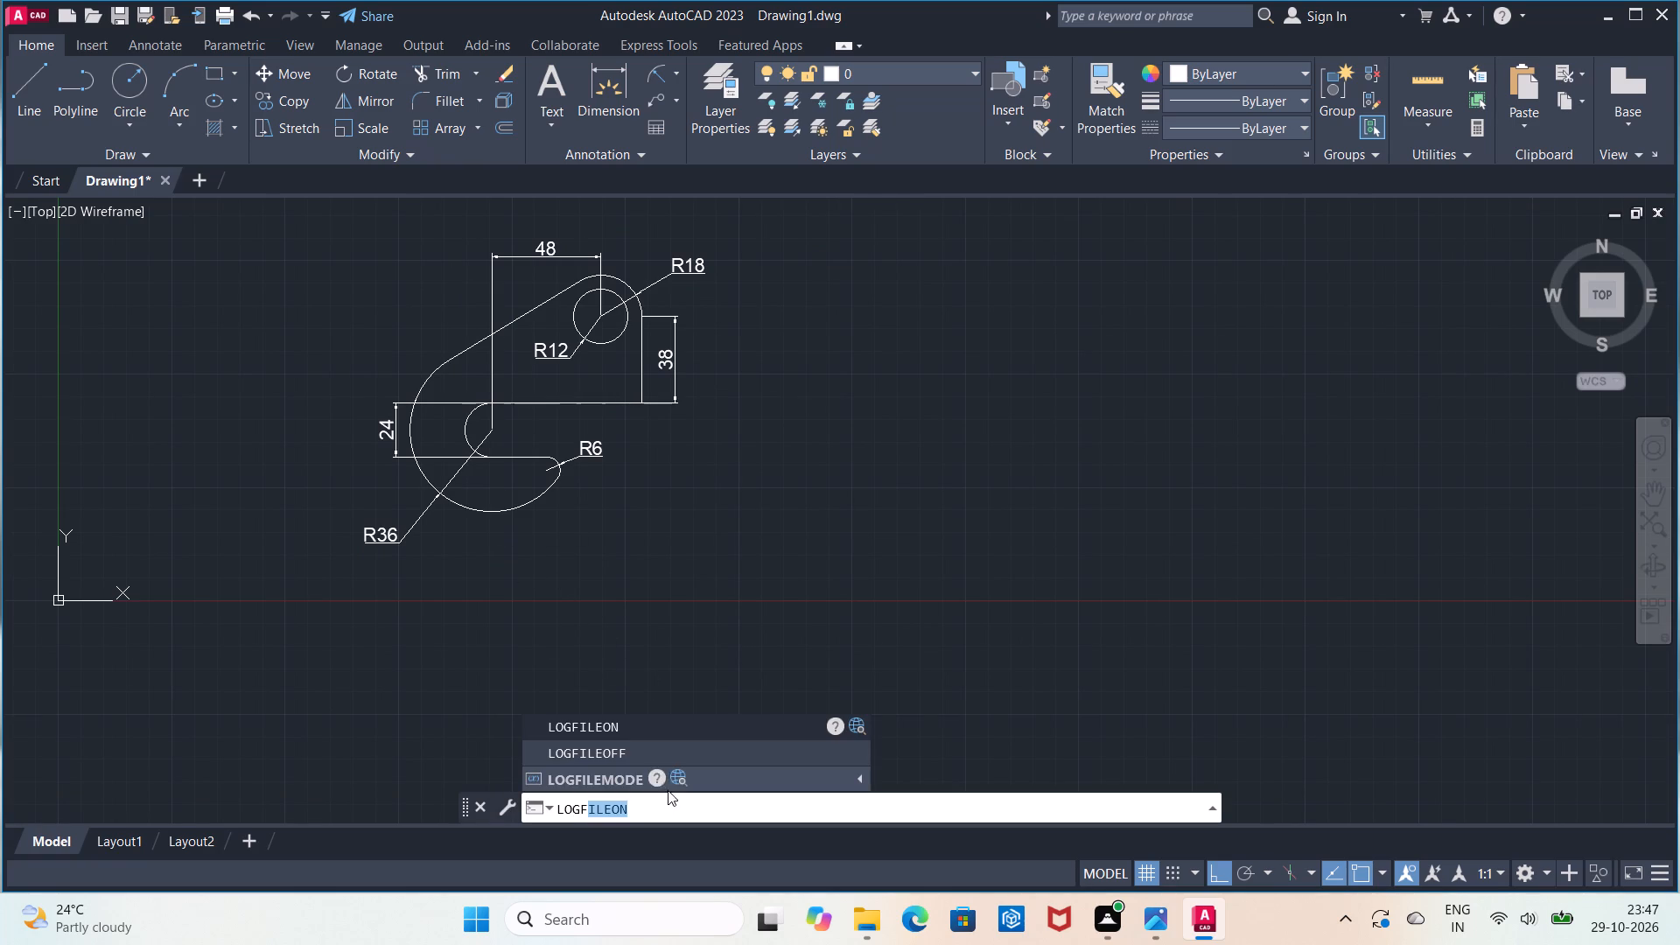
click(658, 759)
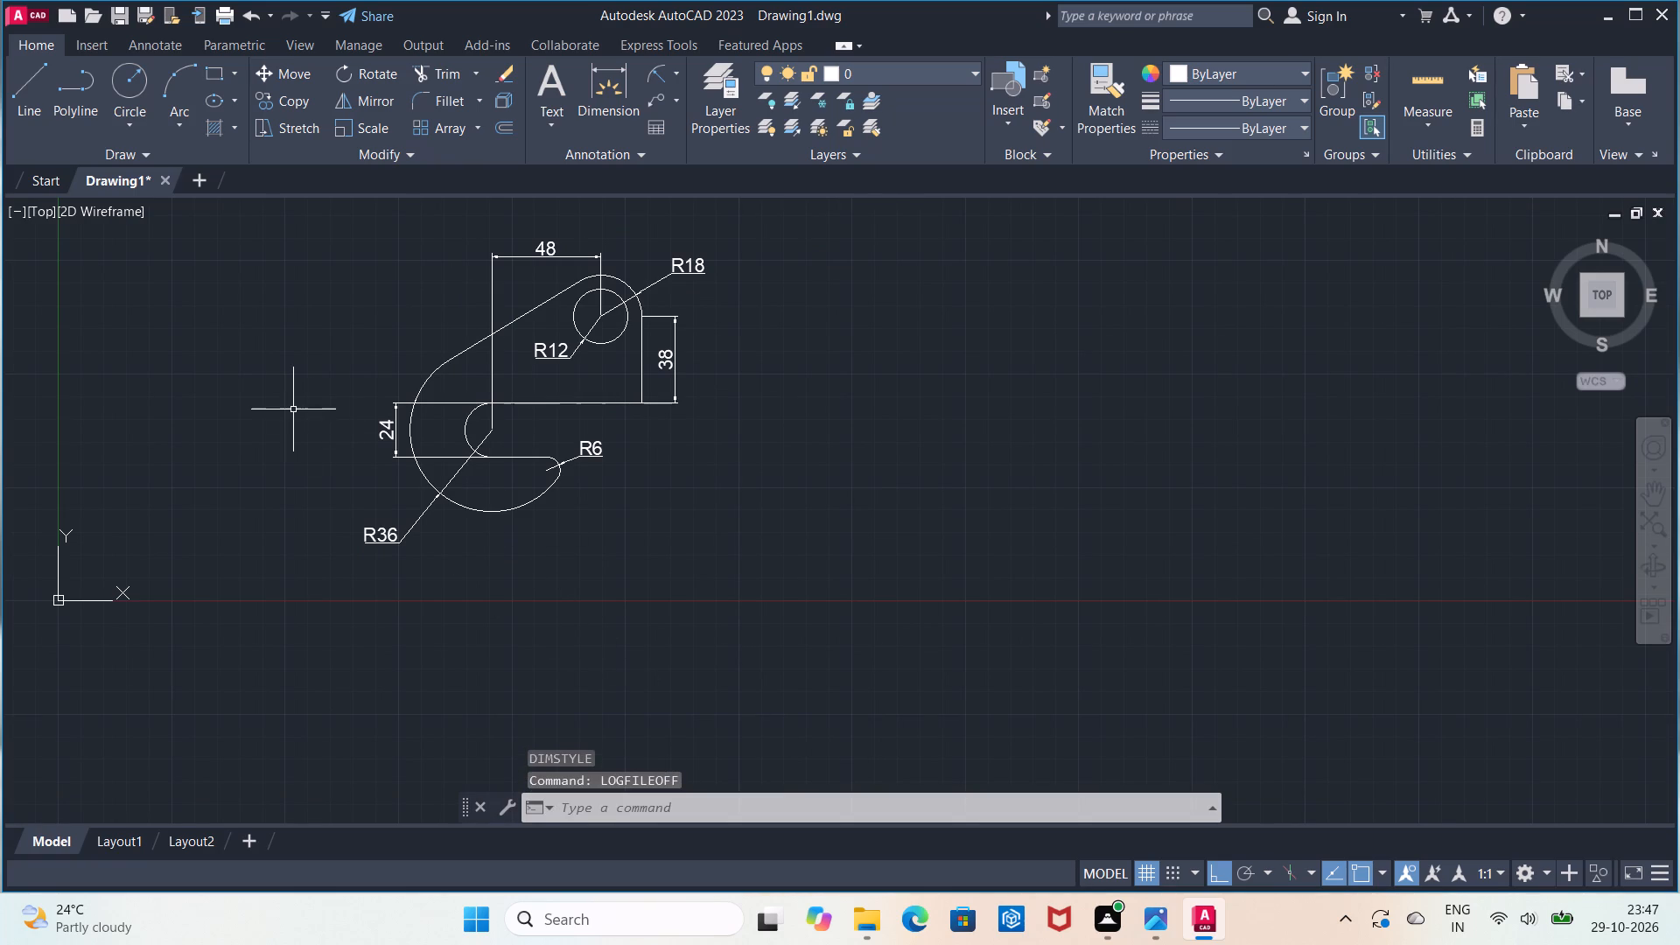
Start saving the drawing as a DWG in the Documents folder and clear the default file name.
click(121, 14)
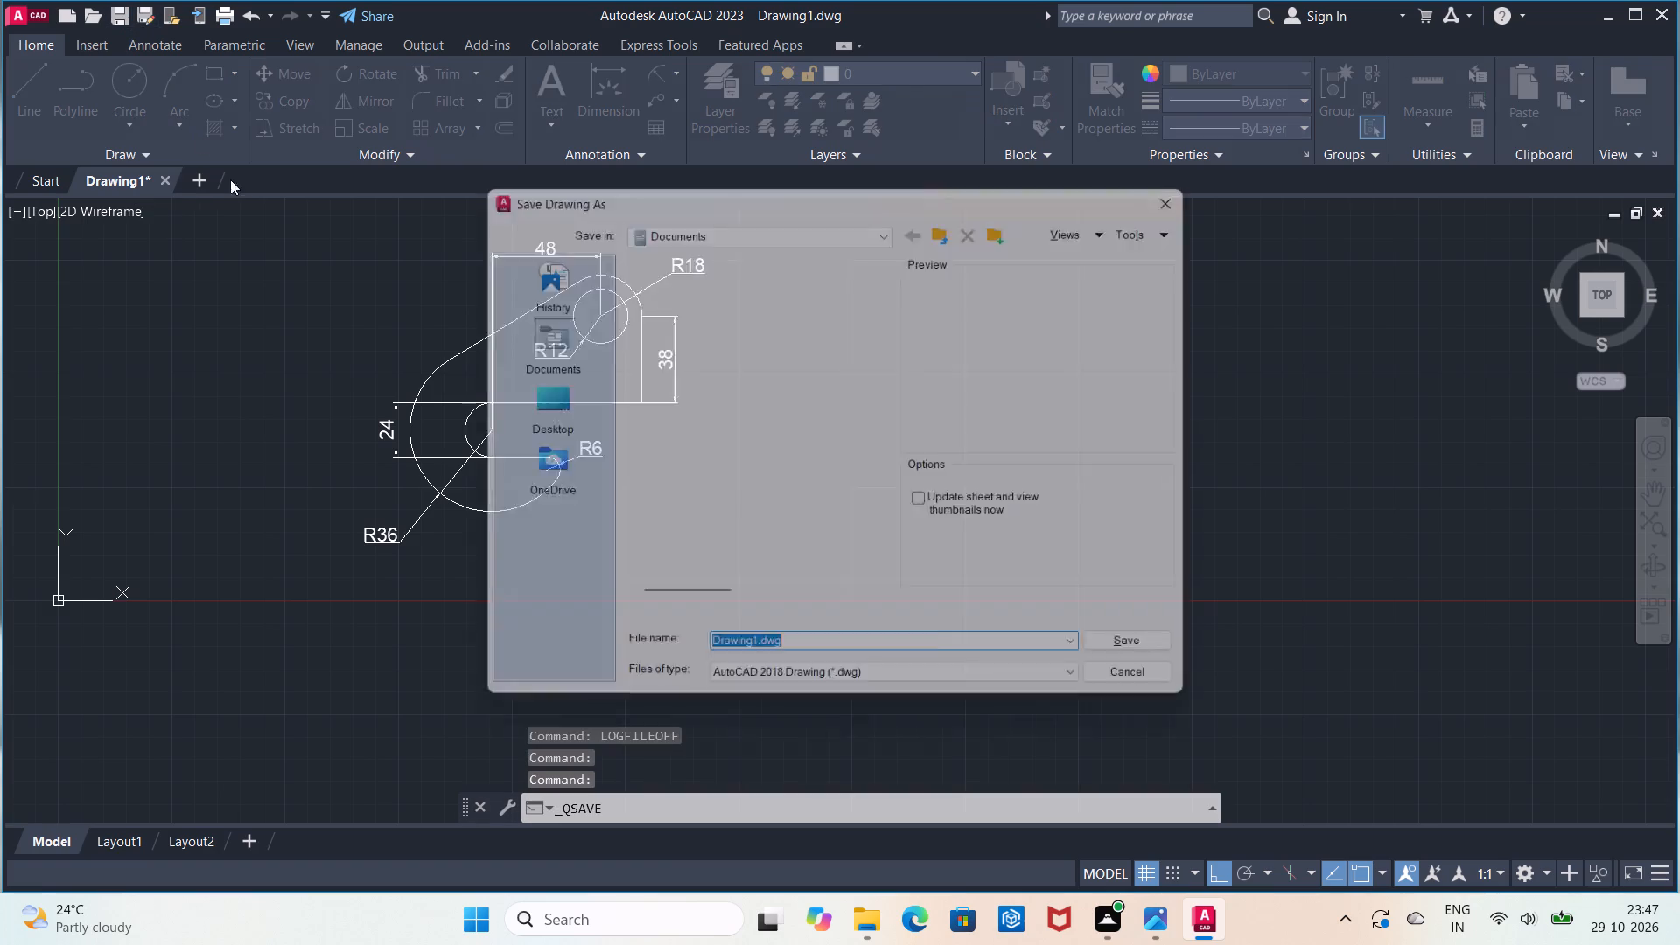
key(BackSpace)
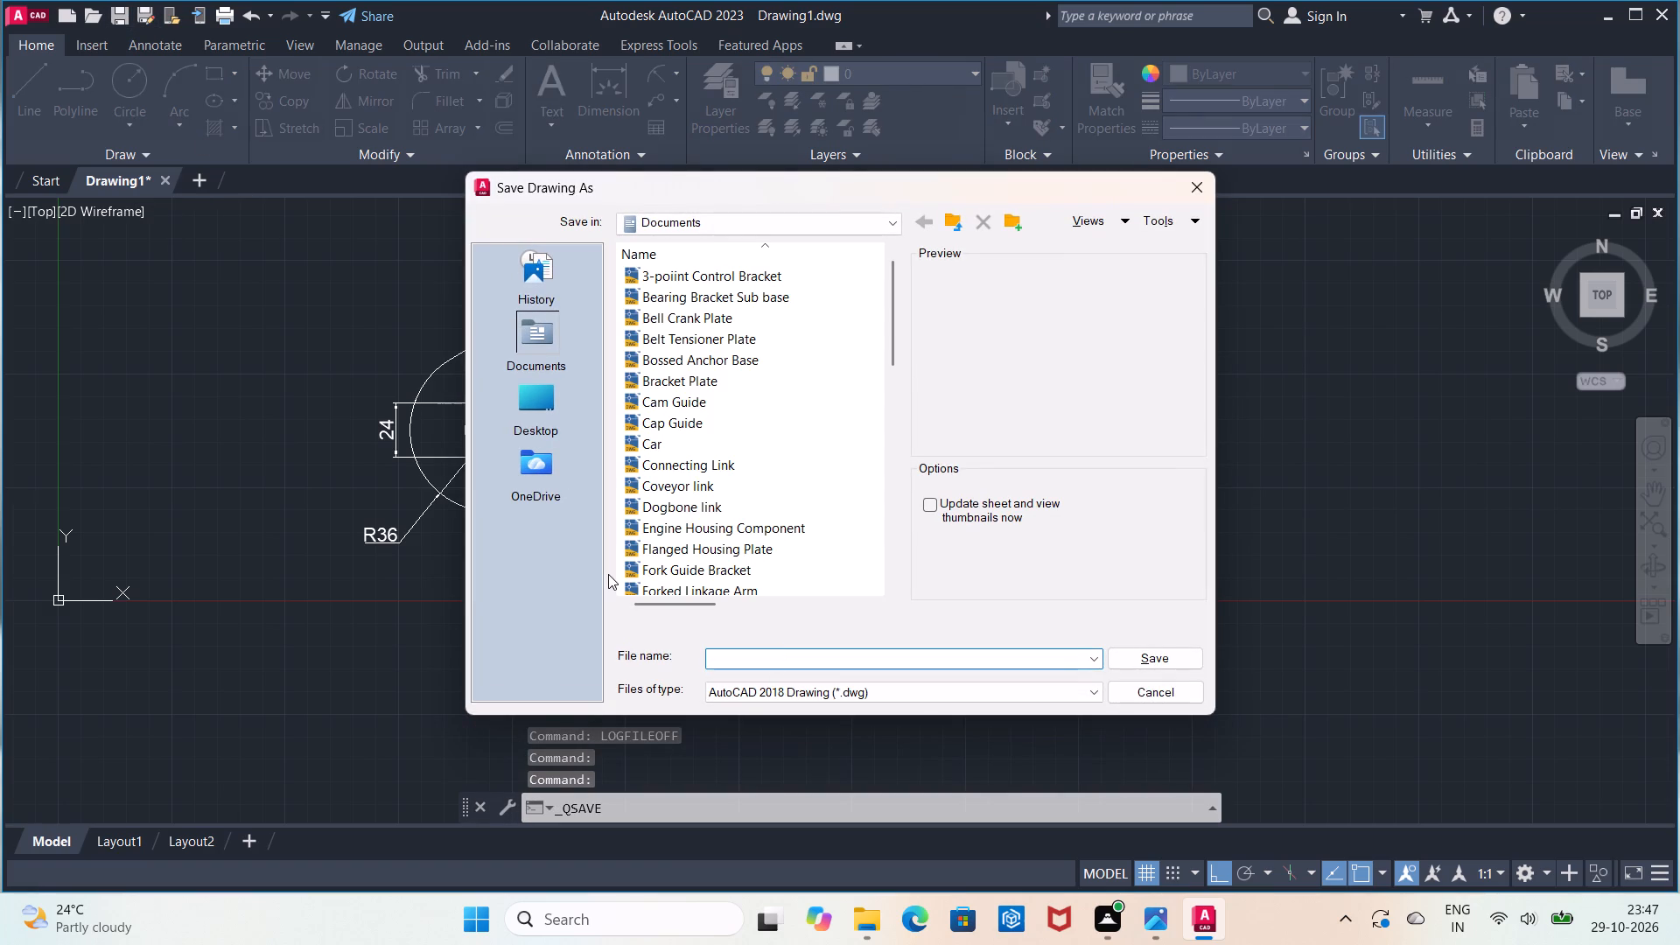
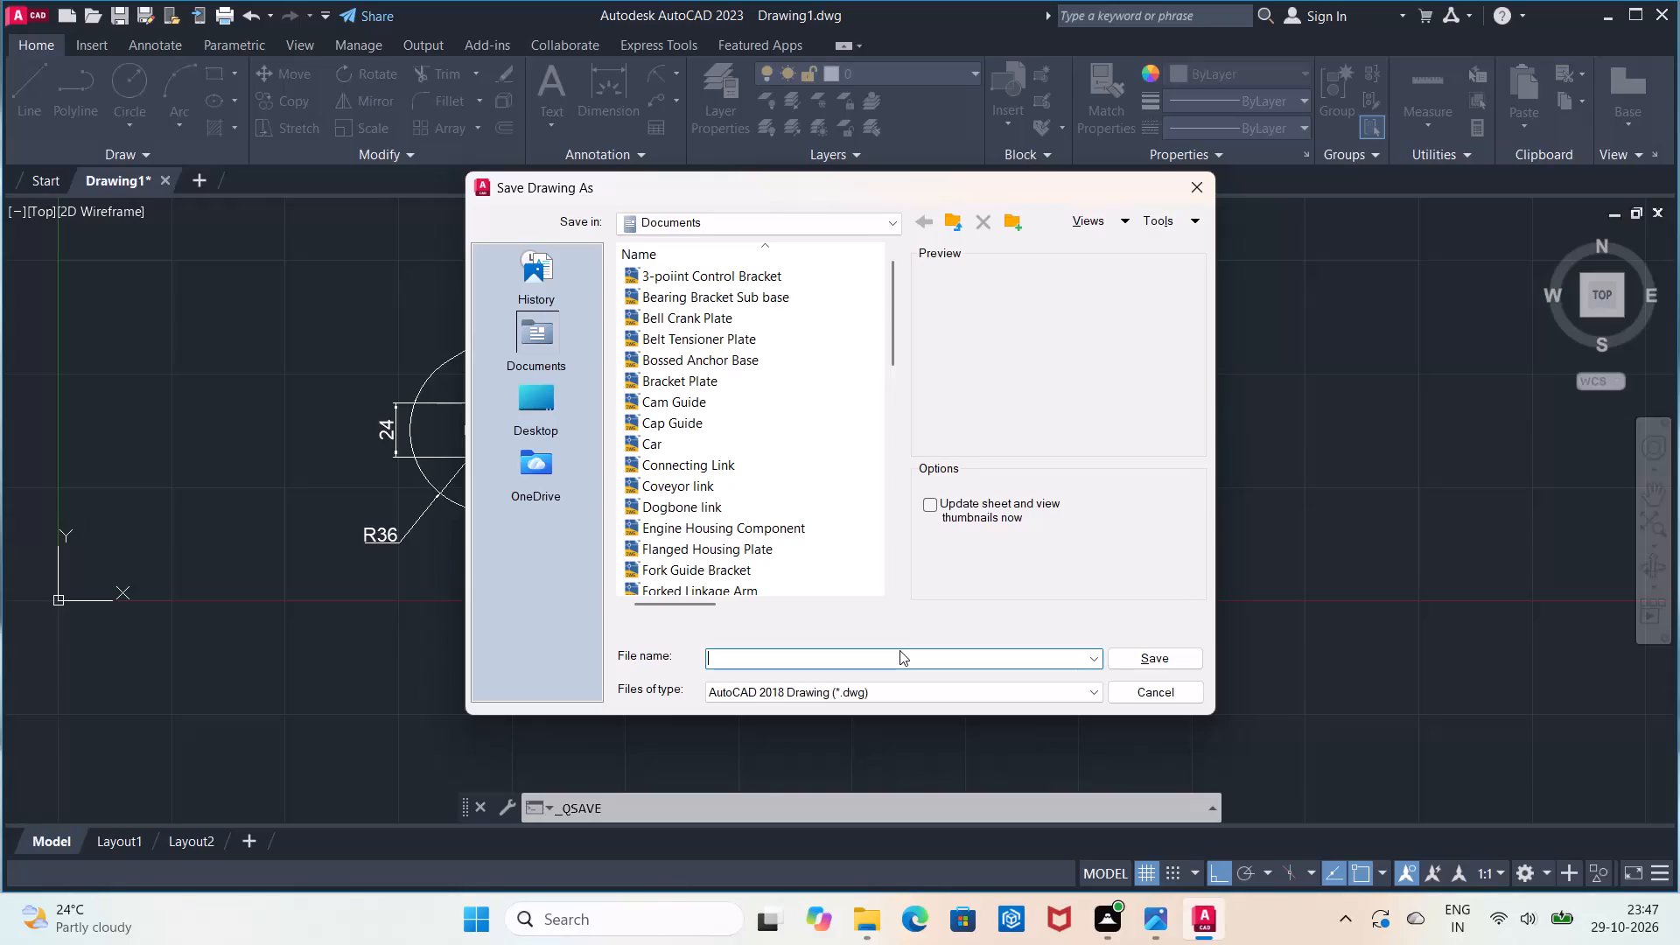
Name the drawing Tow Hook and save it as a DWG in the Documents folder.
click(897, 654)
key(t)
text(ow)
key(space)
key(h)
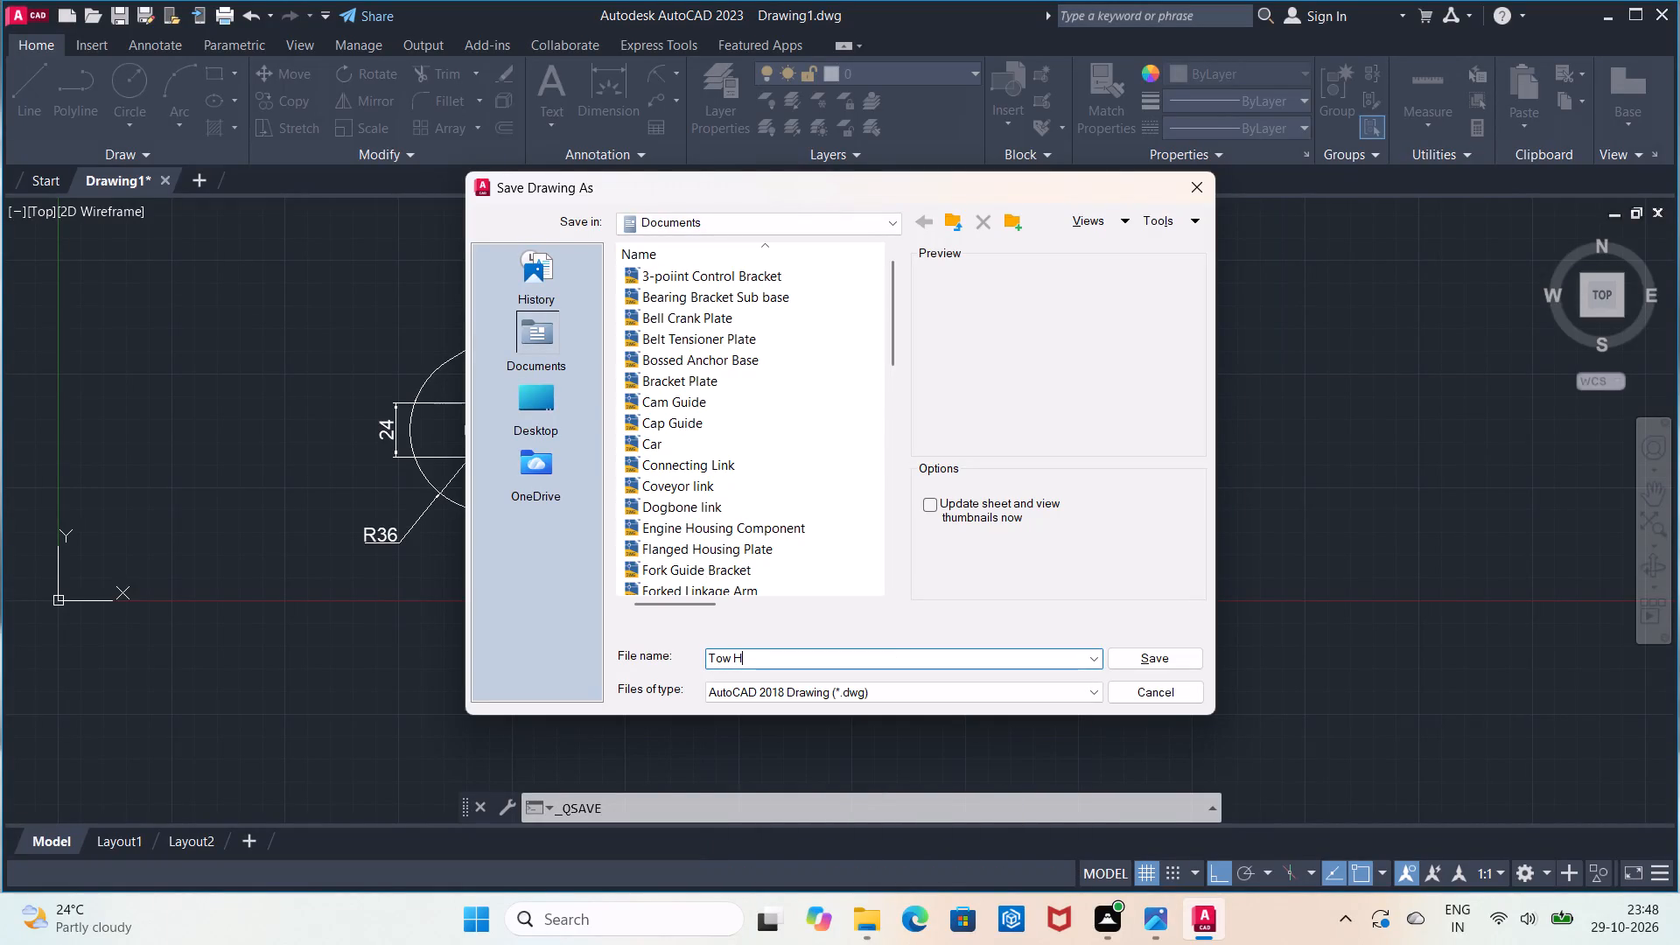
text(ook)
click(1169, 654)
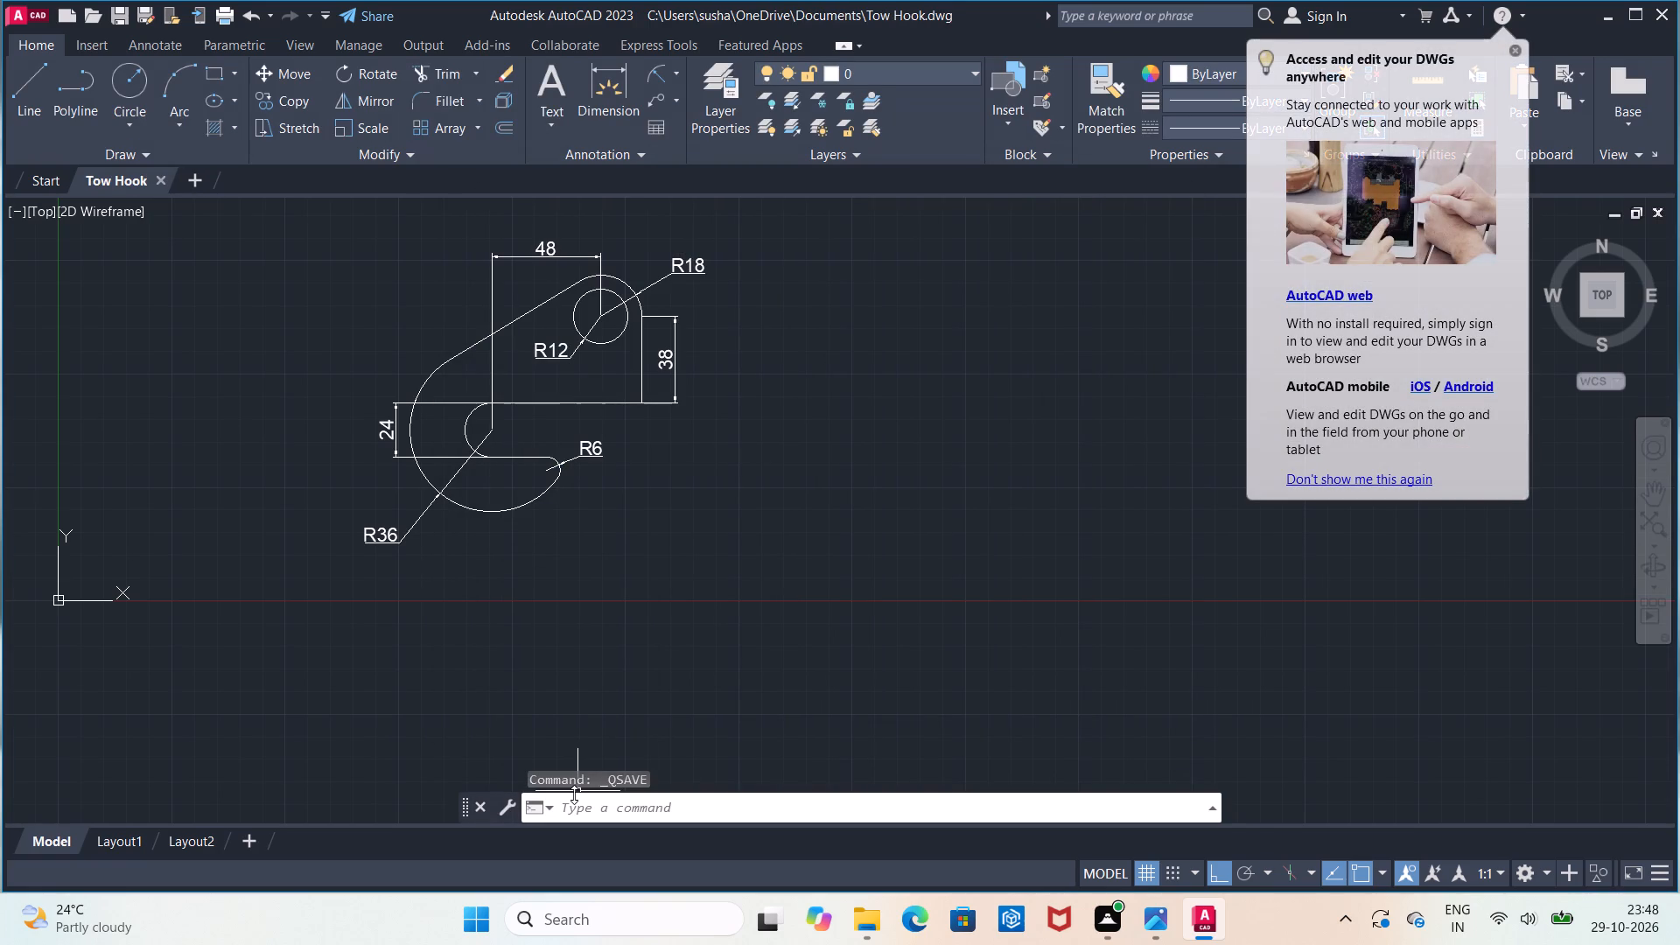
Review the recent command history, then hide it again.
key(F2)
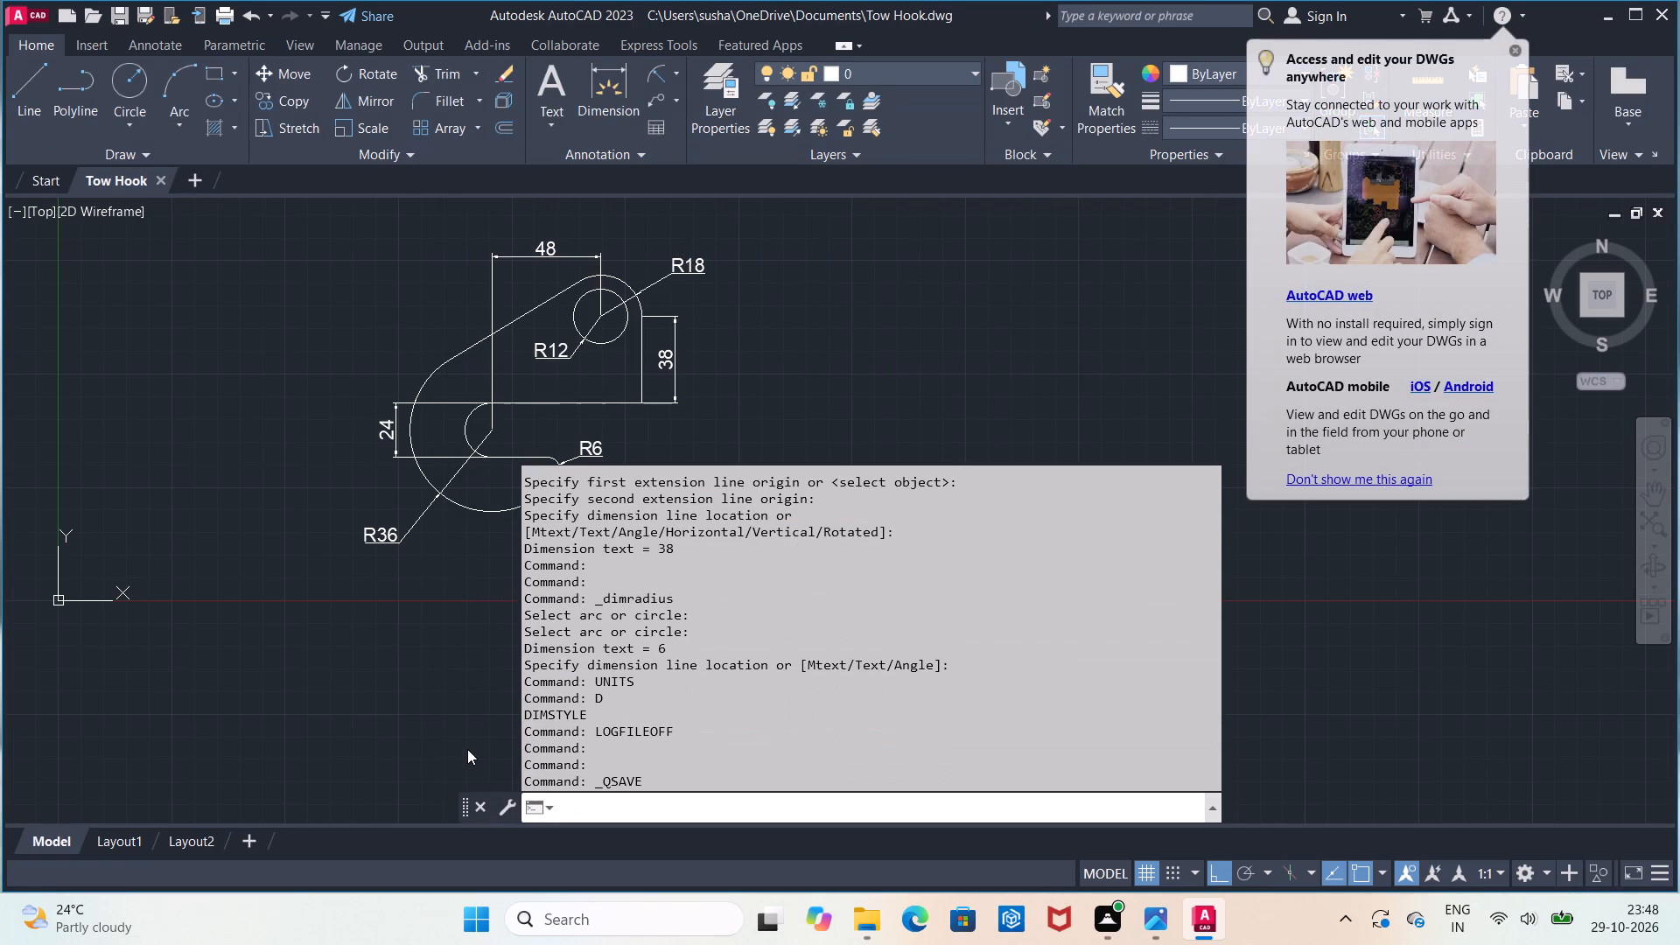
key(F2)
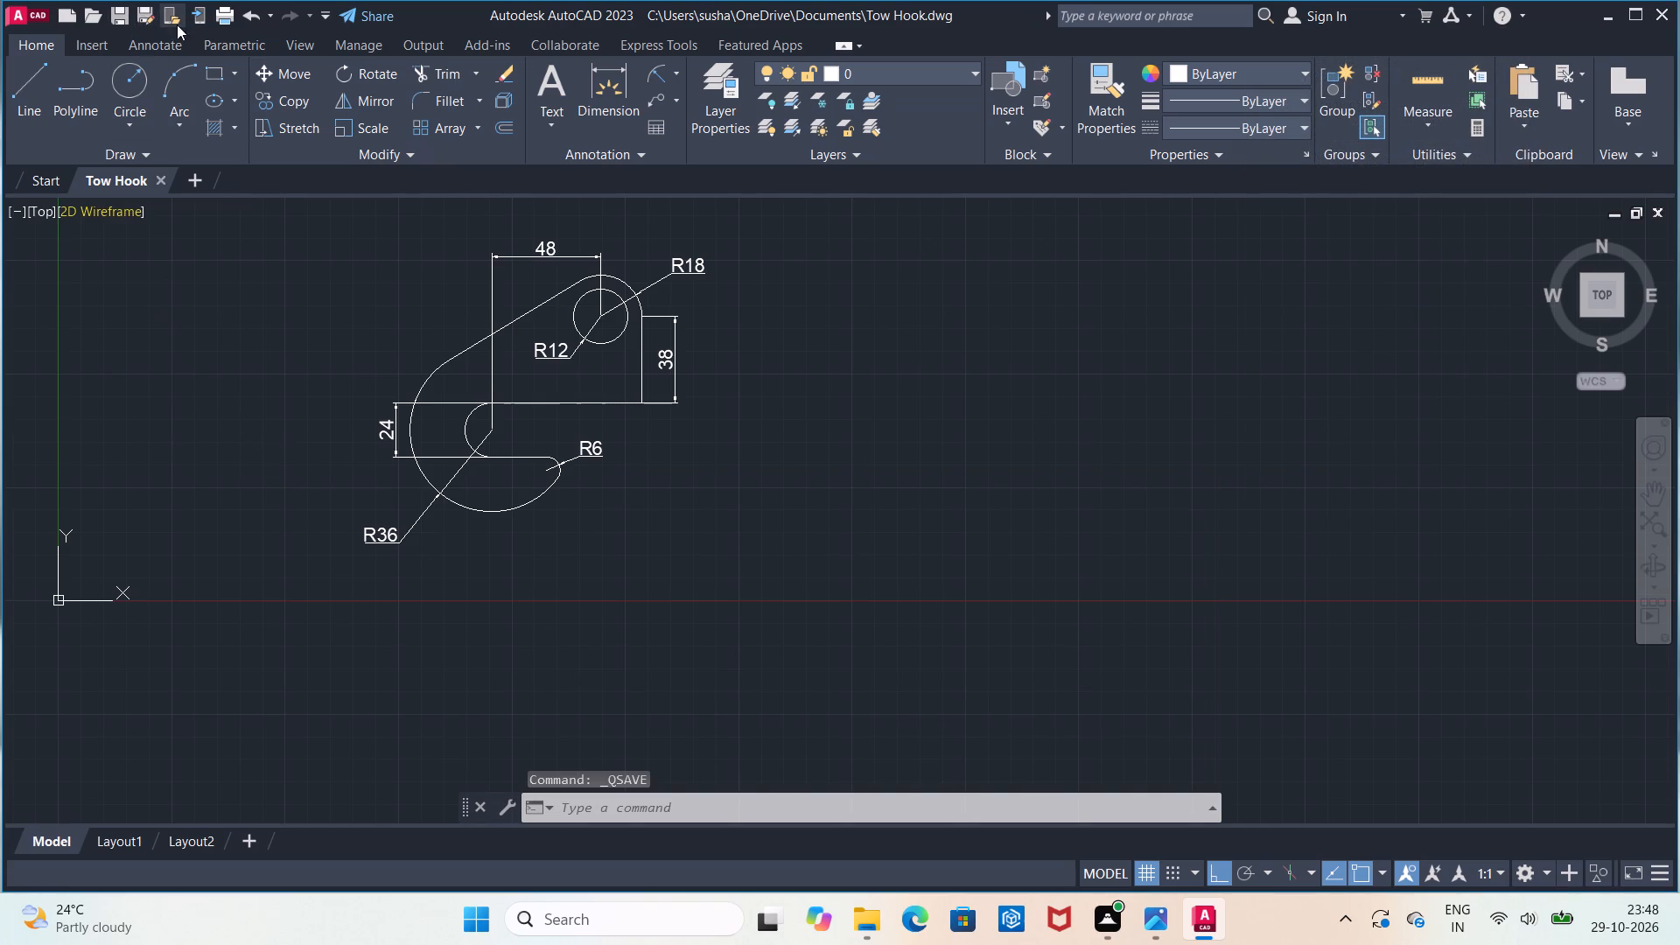
Set up a plot with landscape orientation, a centred plot offset and ISO A4 (297.00 x 210.00 MM) paper.
click(230, 15)
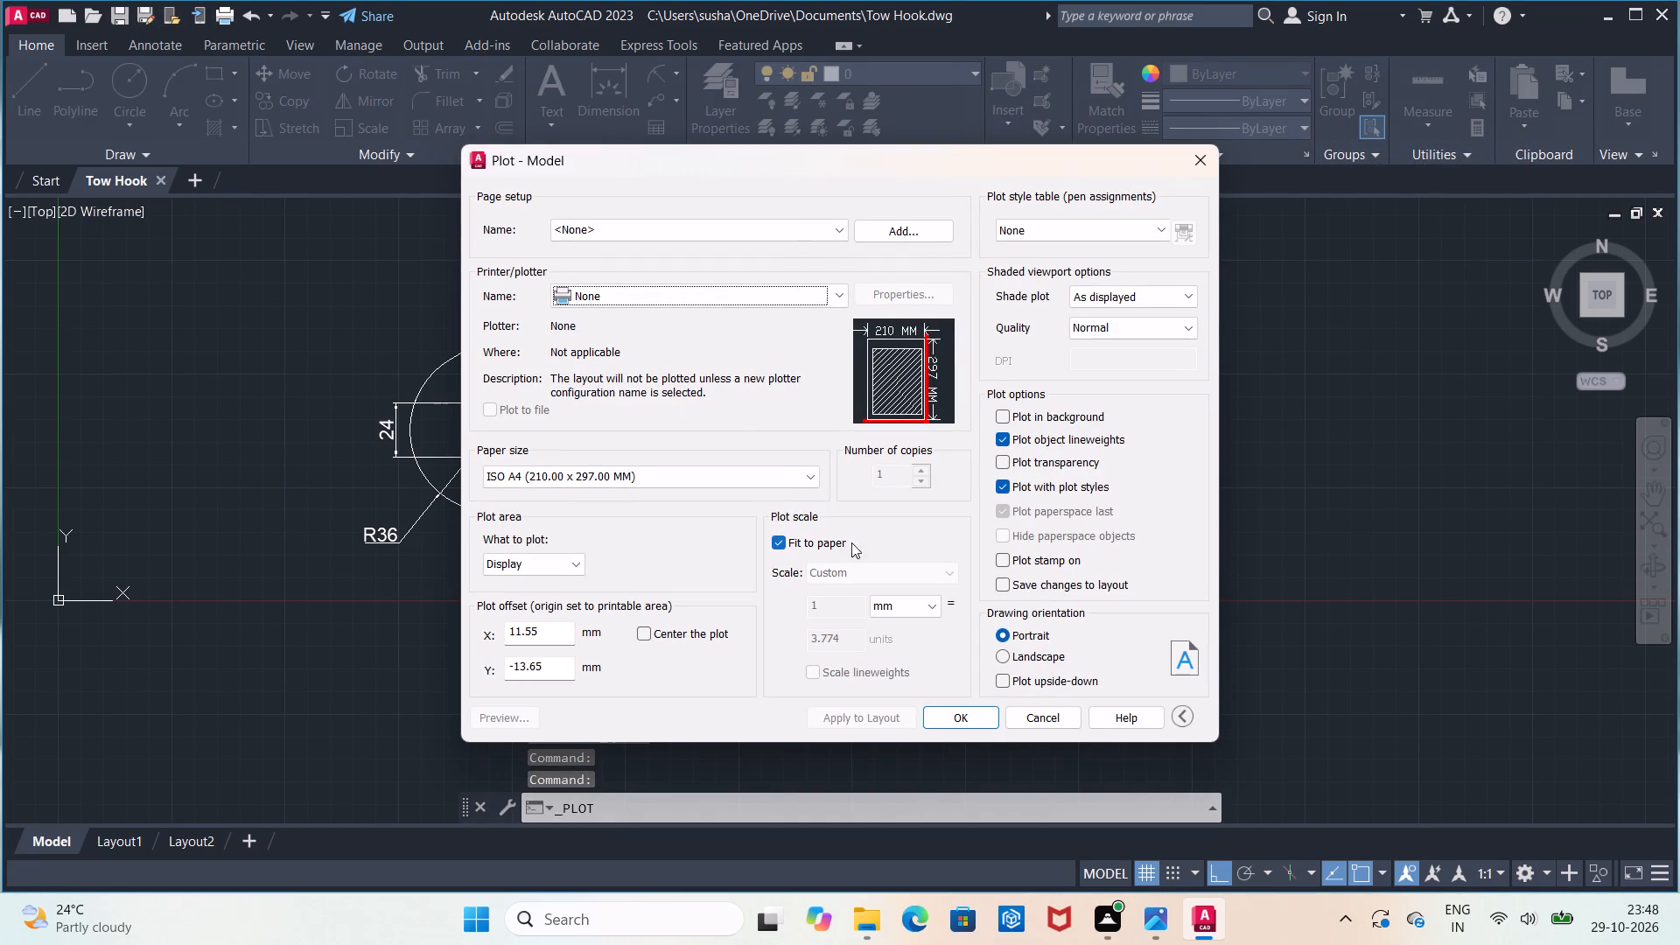
click(1026, 655)
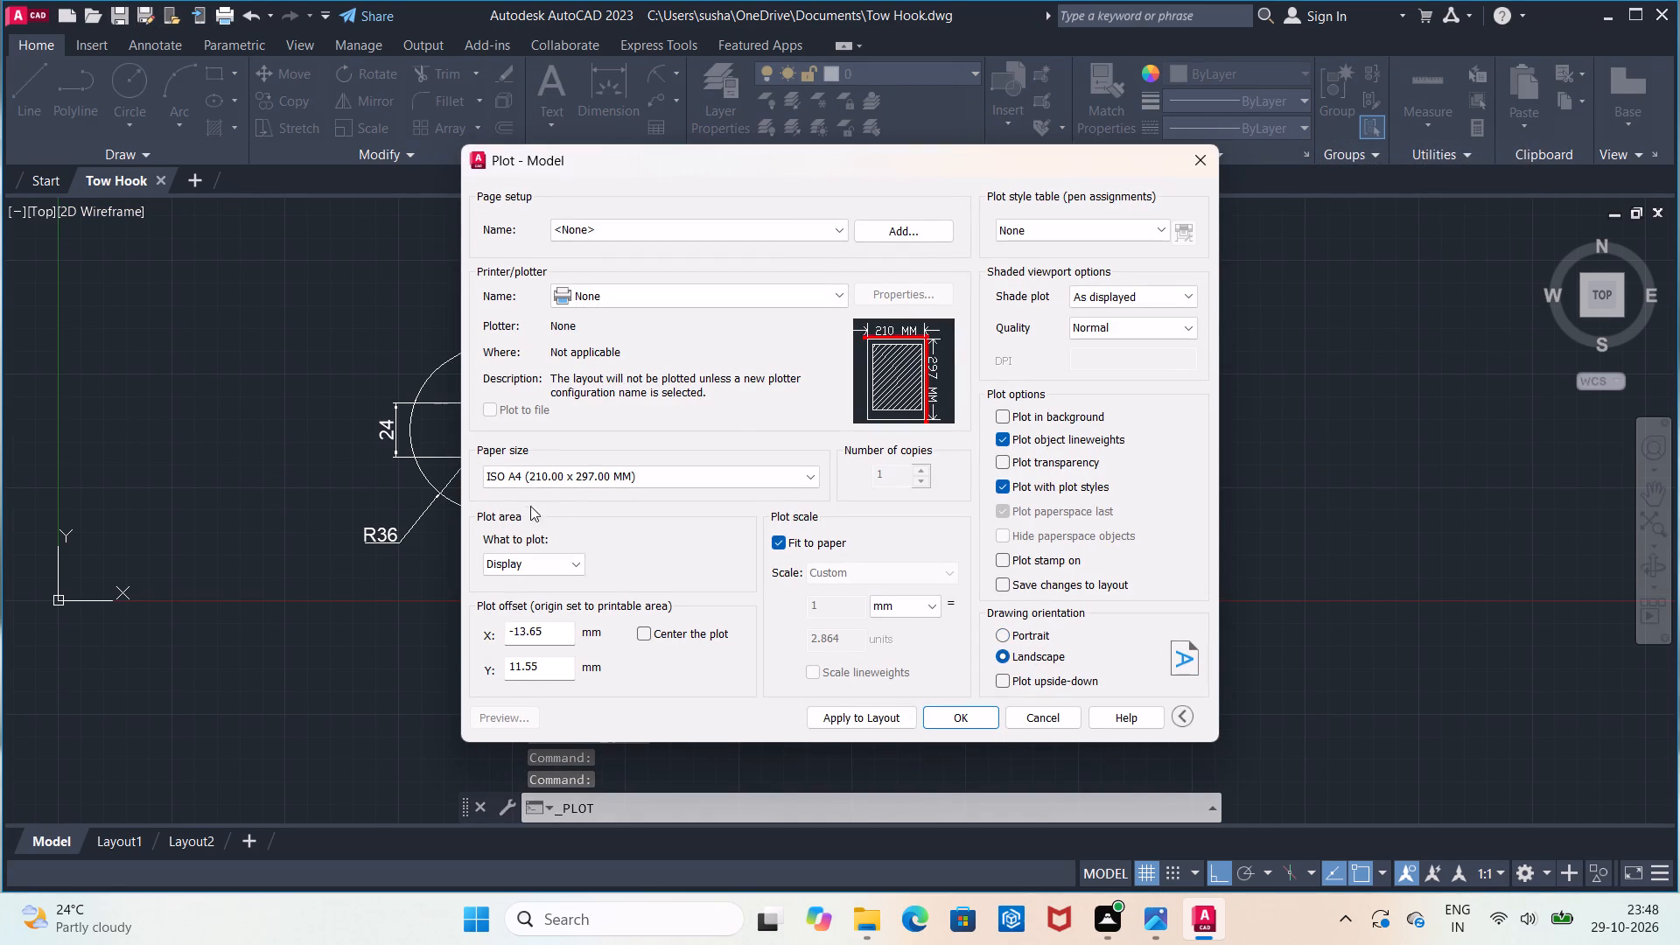
click(653, 630)
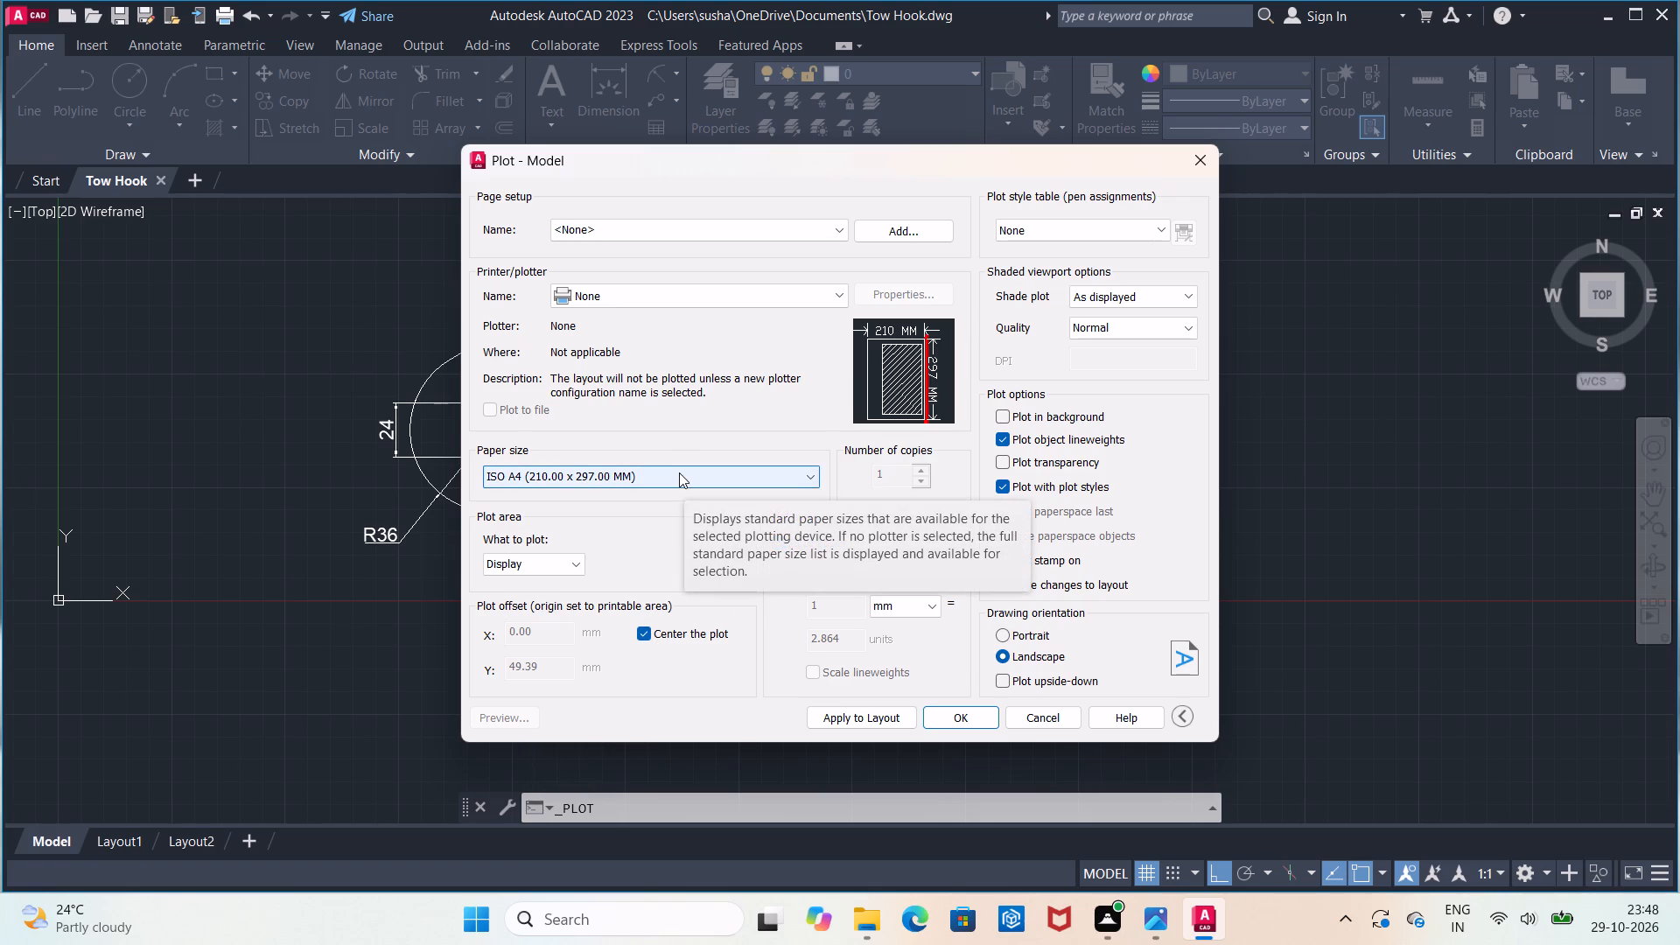
click(591, 483)
click(599, 512)
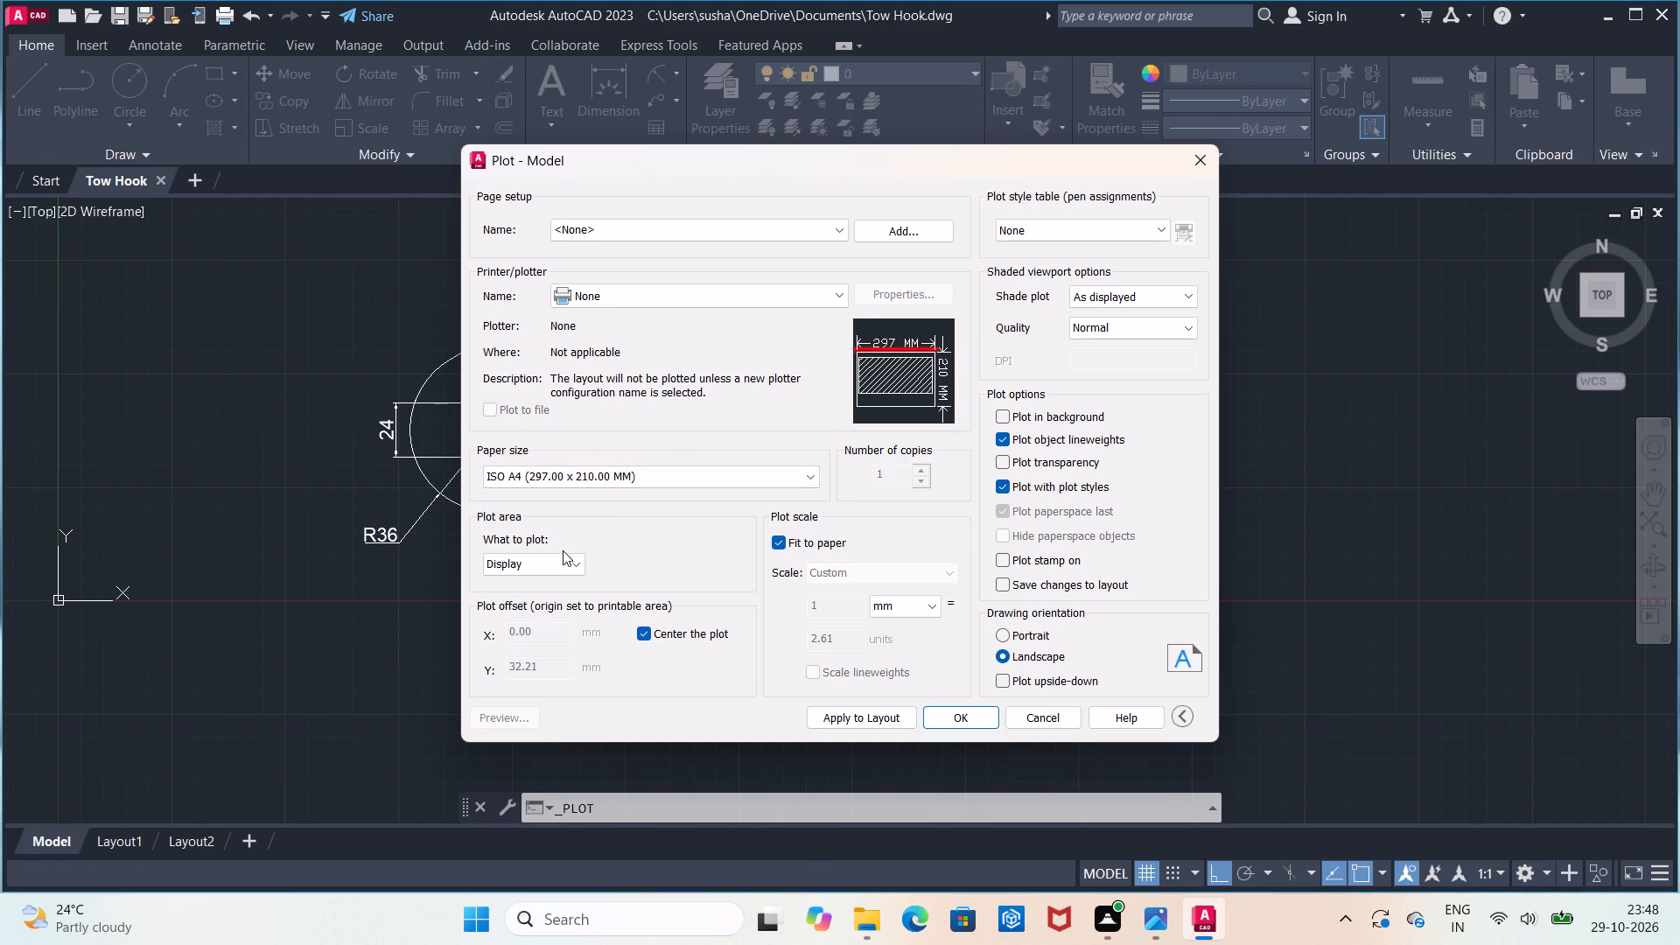
Define the plot area as a window enclosing the whole hook profile and its dimensions.
click(565, 562)
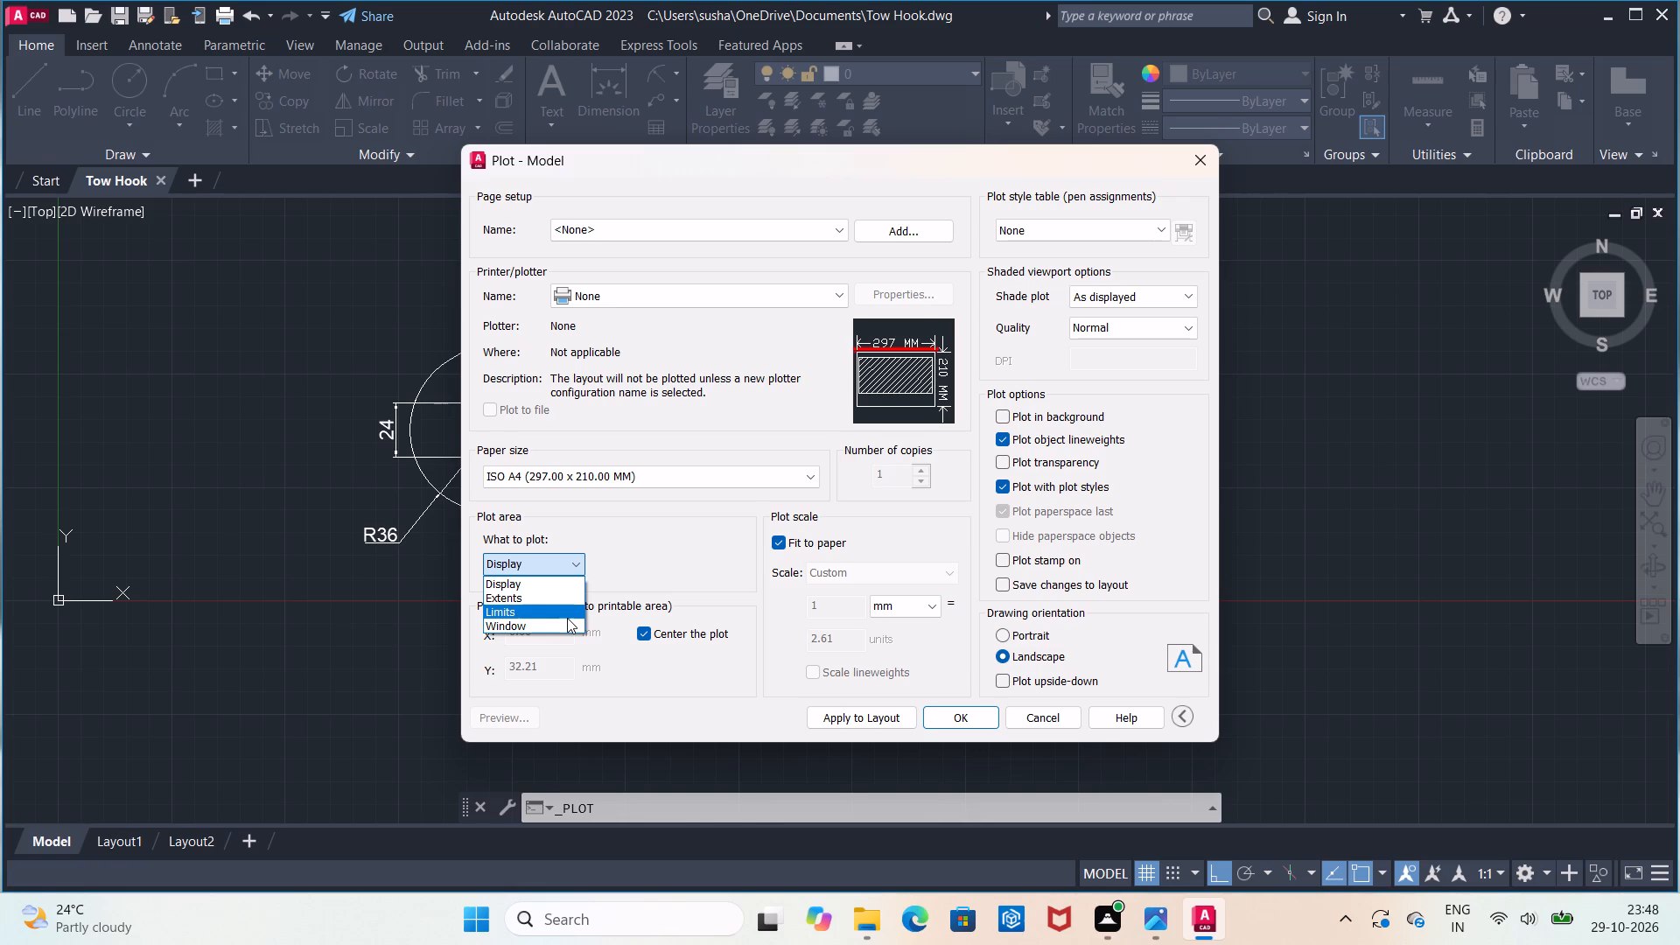
click(568, 621)
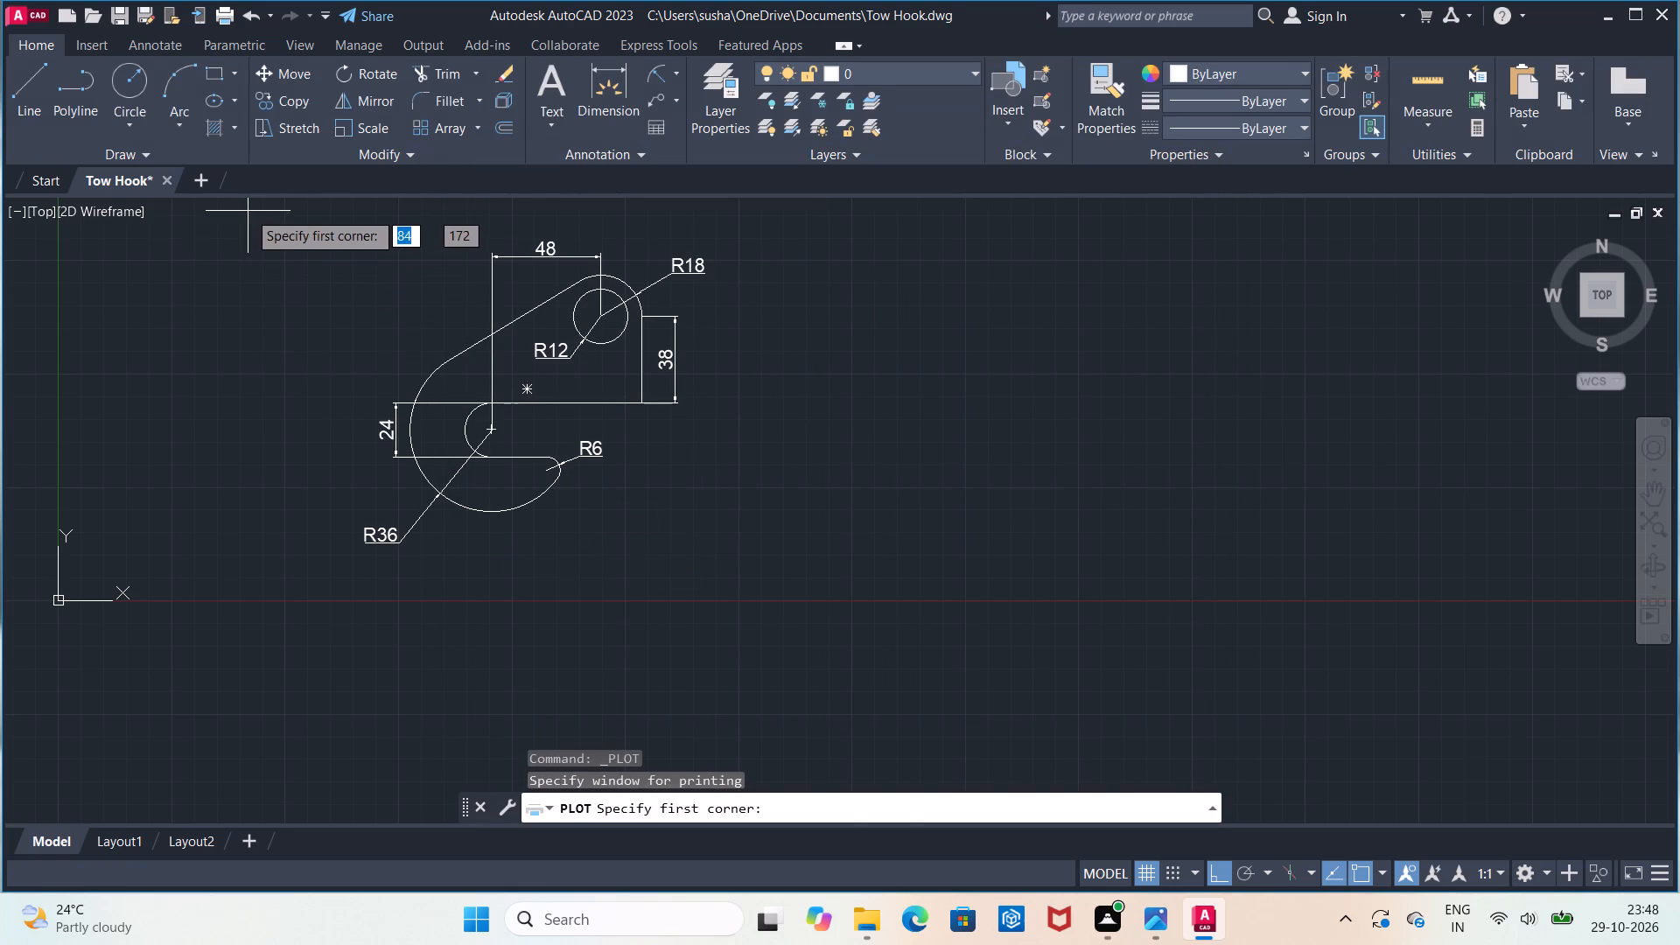
click(248, 211)
click(815, 556)
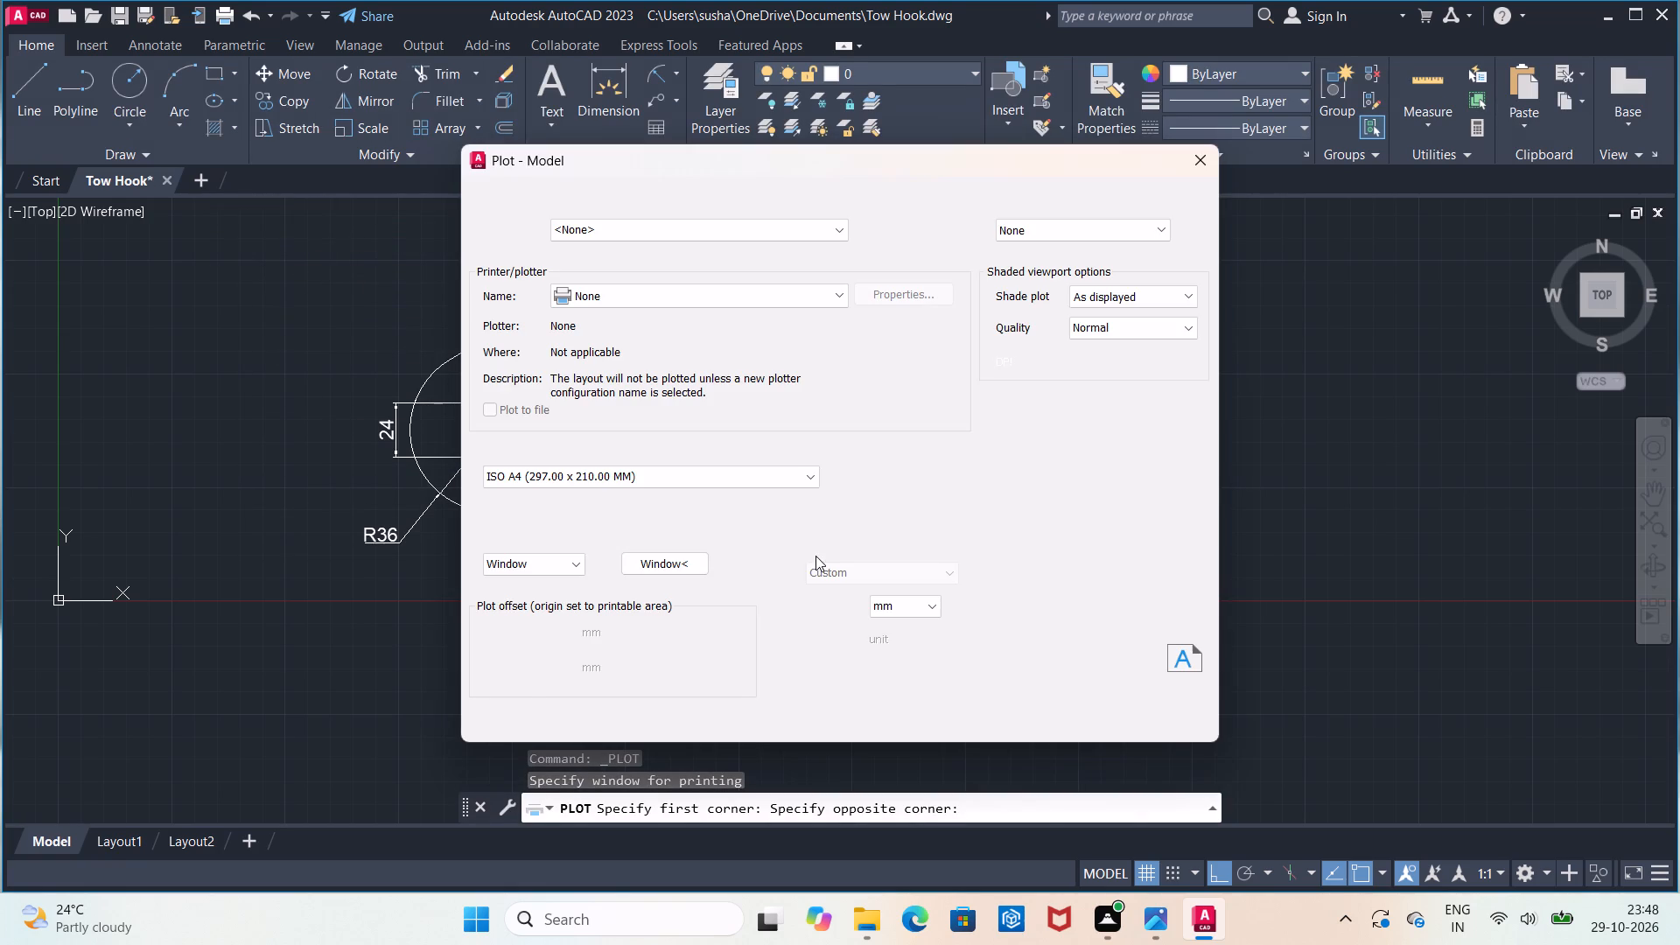
Plot the drawing with DWG To PDF.pc3 and save it as Tow Hook-Model.pdf in the Documents folder.
click(760, 290)
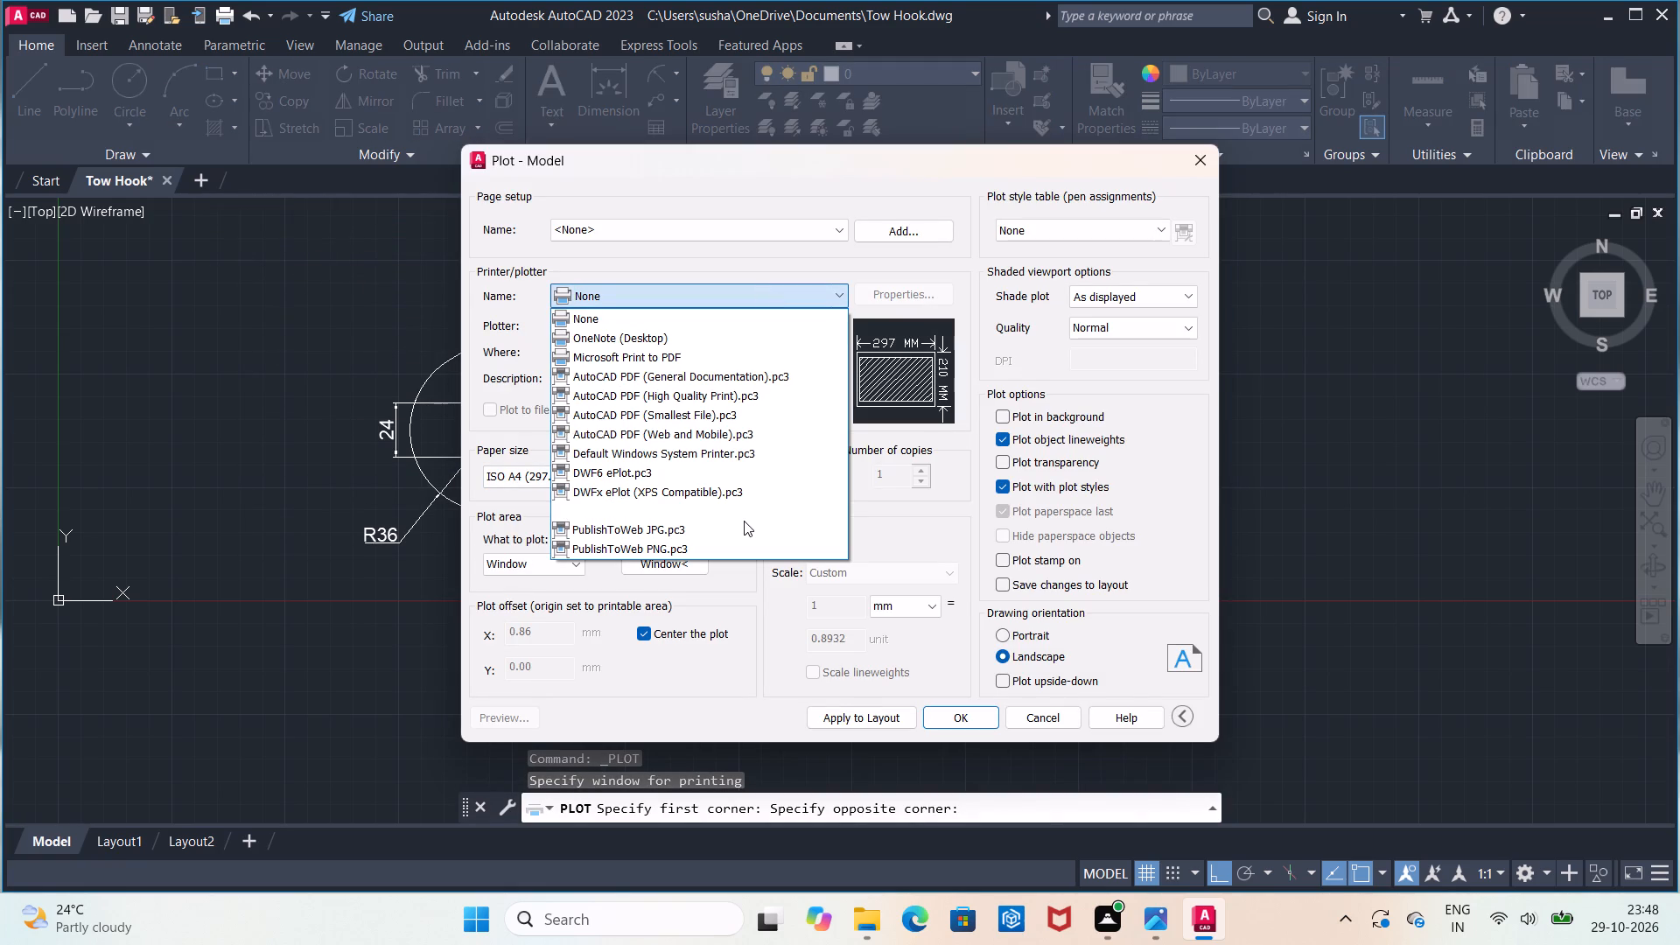
click(745, 515)
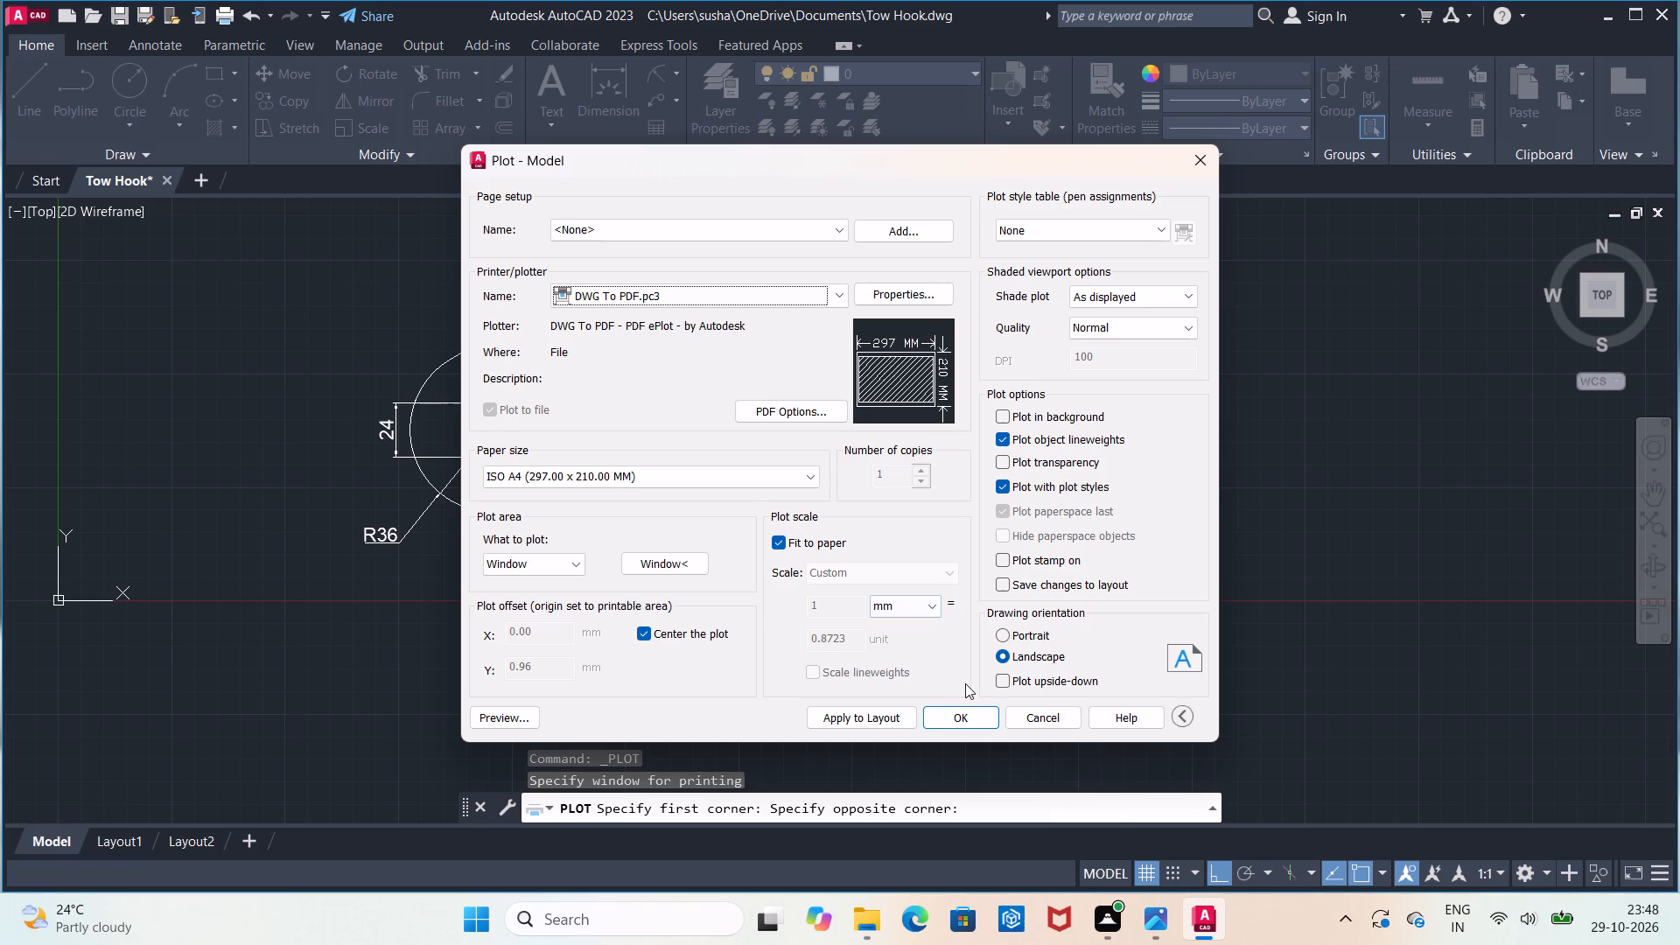
click(973, 710)
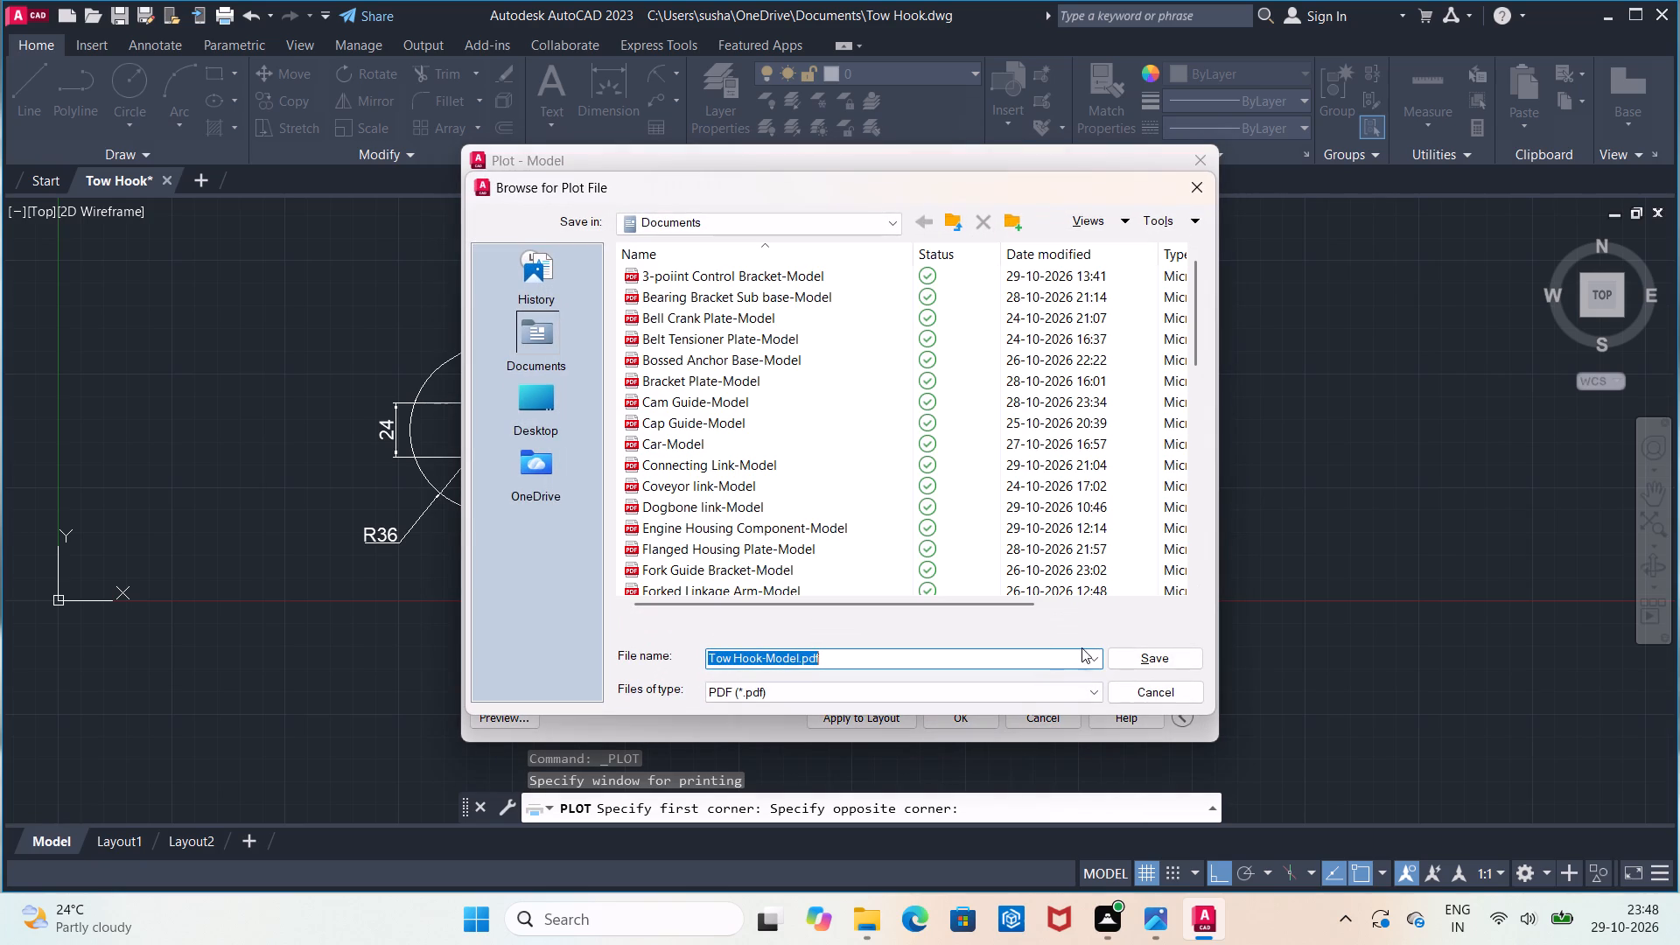
click(1120, 653)
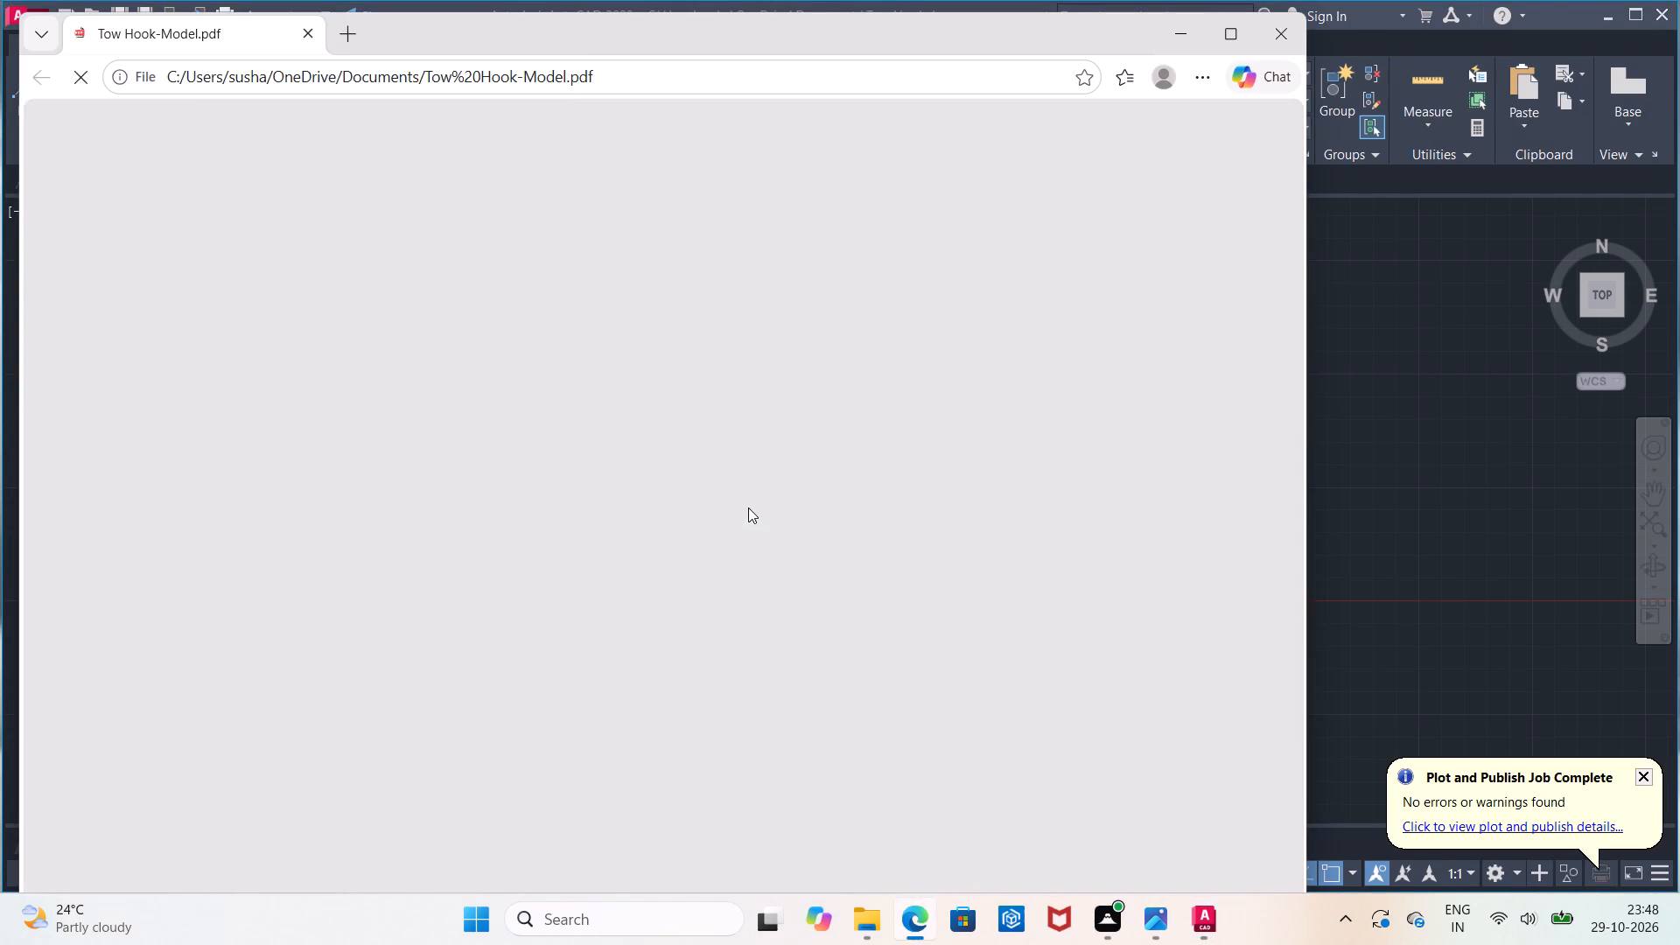
Check the plotted hook drawing in the PDF opened in Microsoft Edge, and close the browser window.
scroll(747, 507, down, 2)
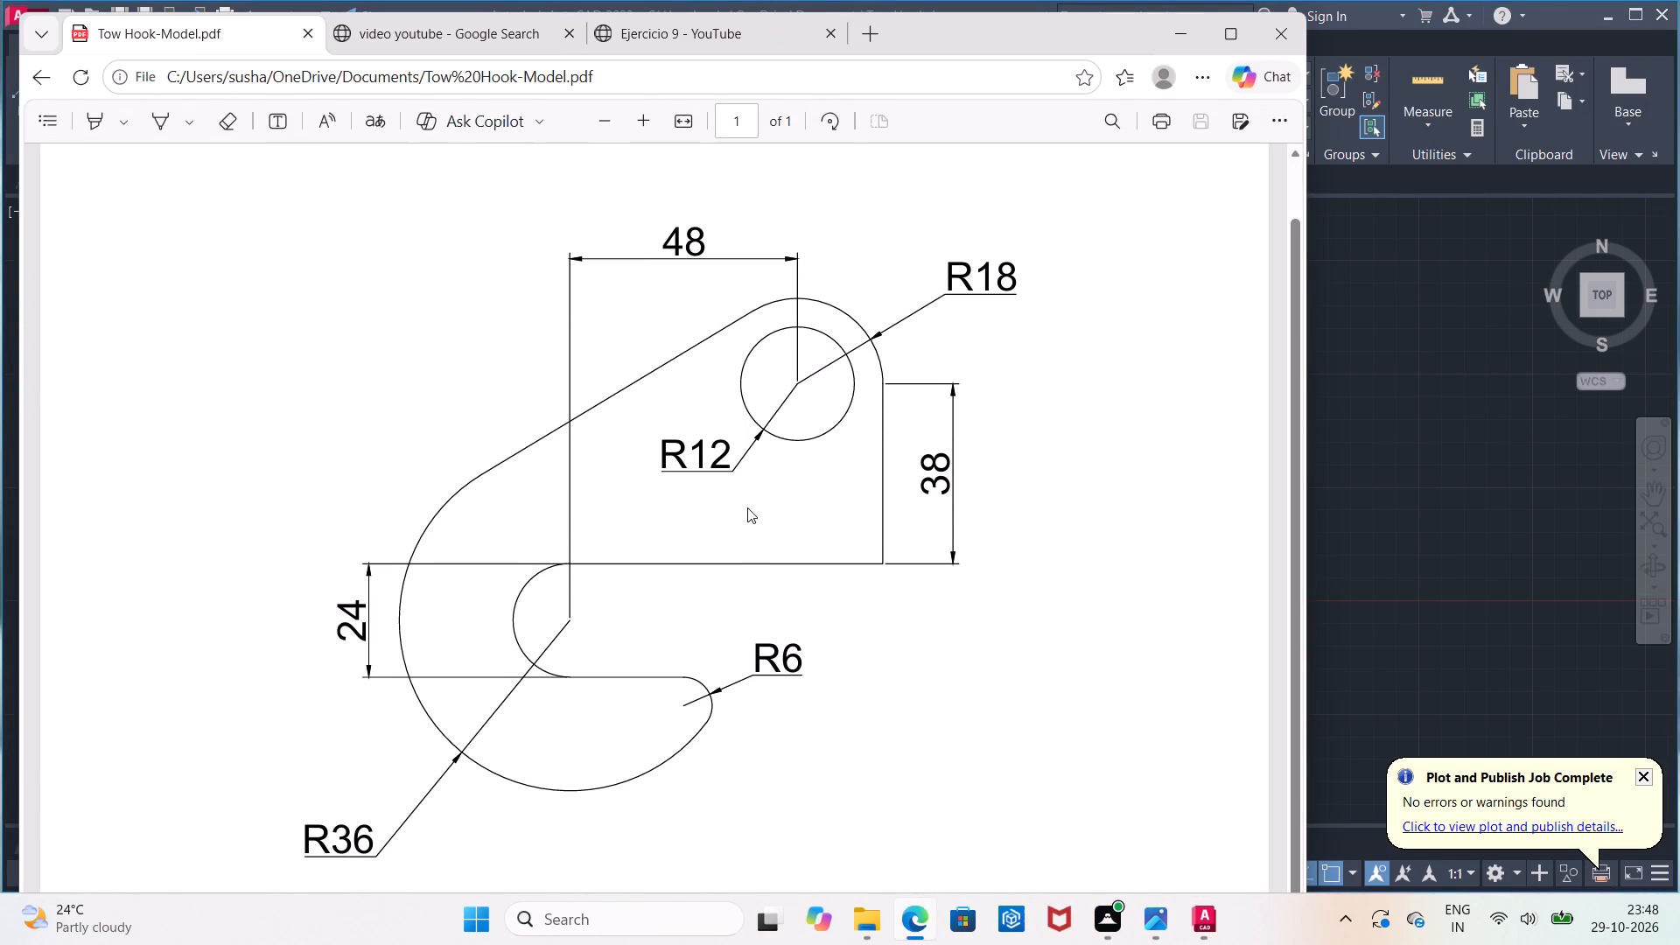
click(1269, 32)
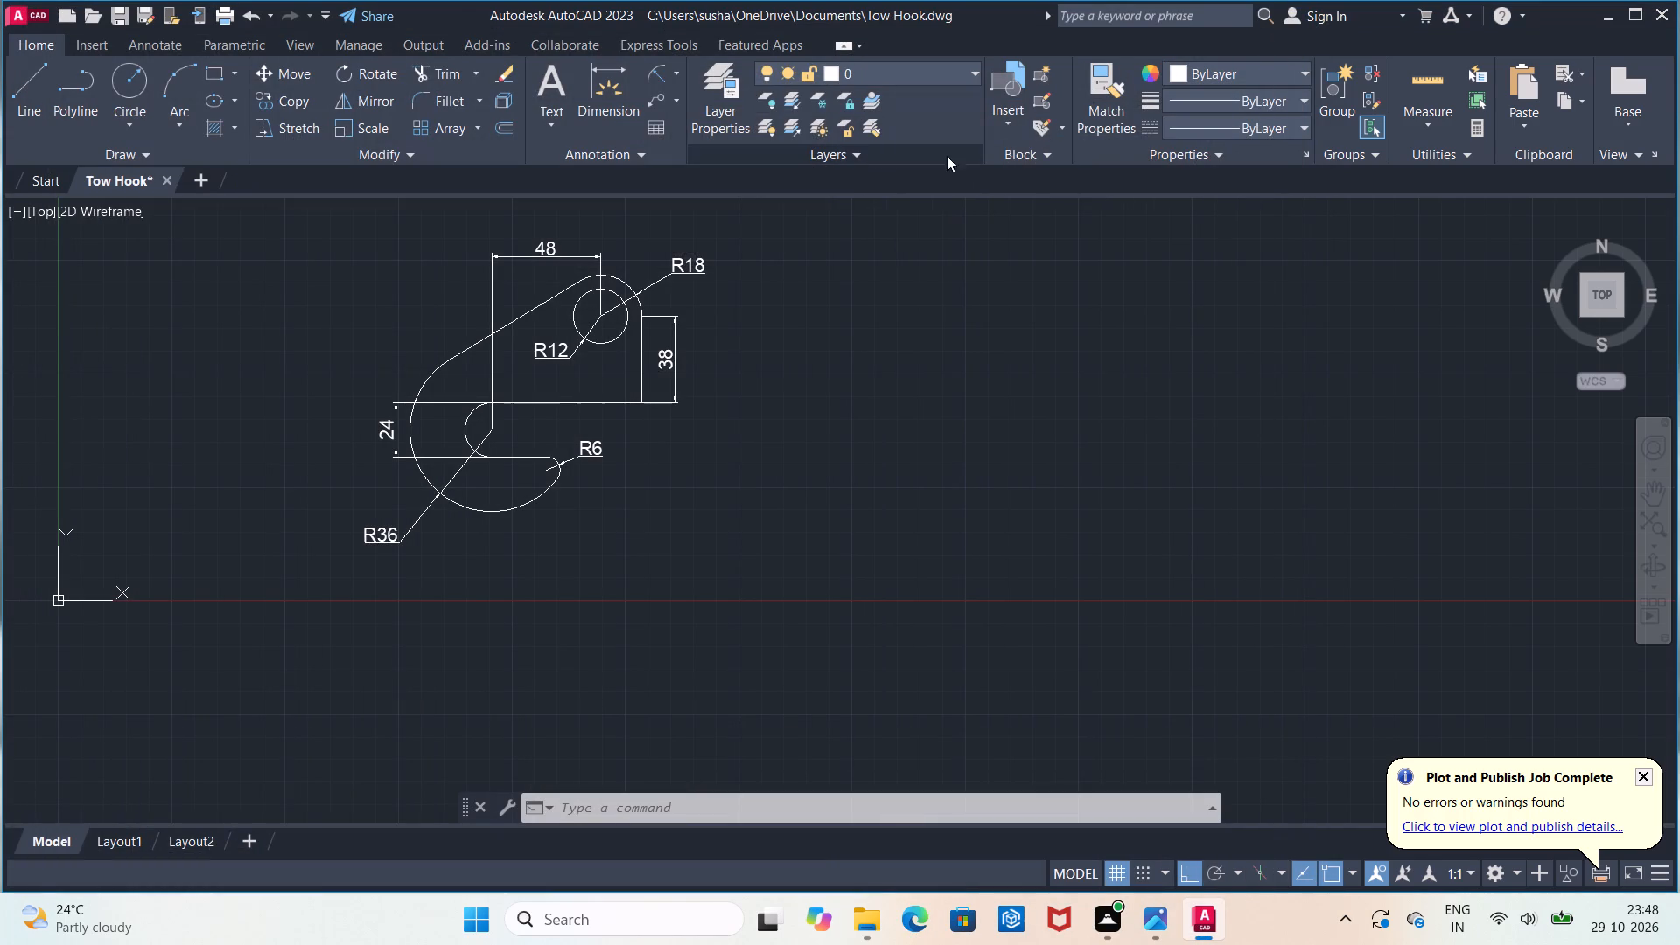
Quit AutoCAD with the Tow Hook drawing open and answer the closing prompt.
click(1655, 17)
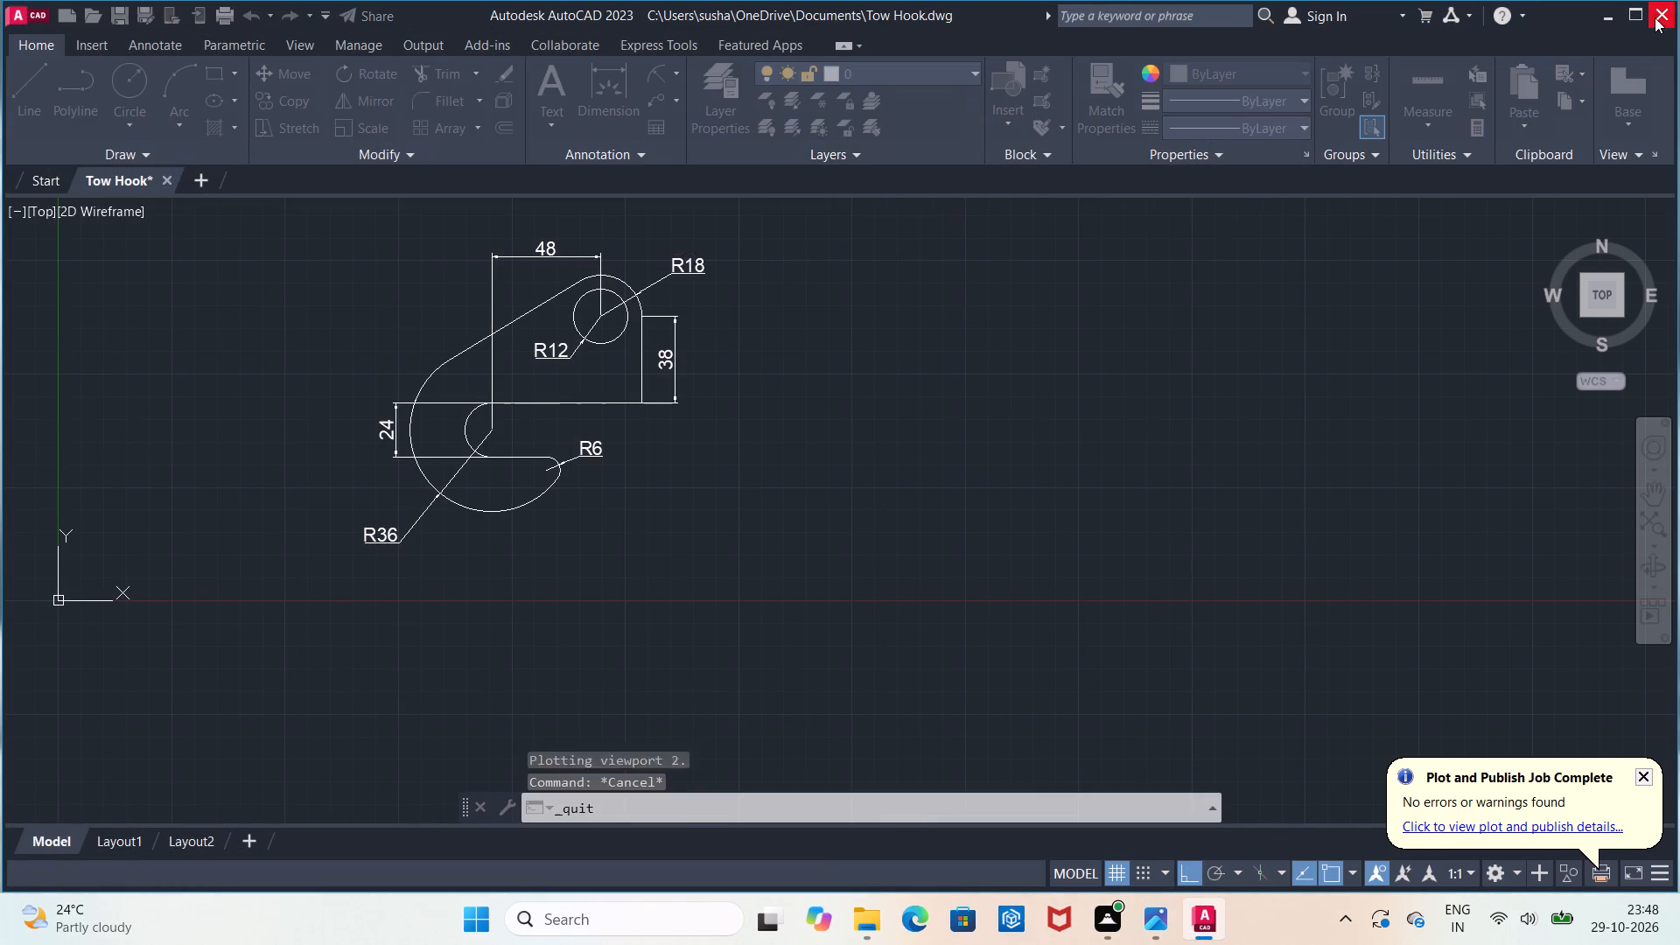
click(794, 504)
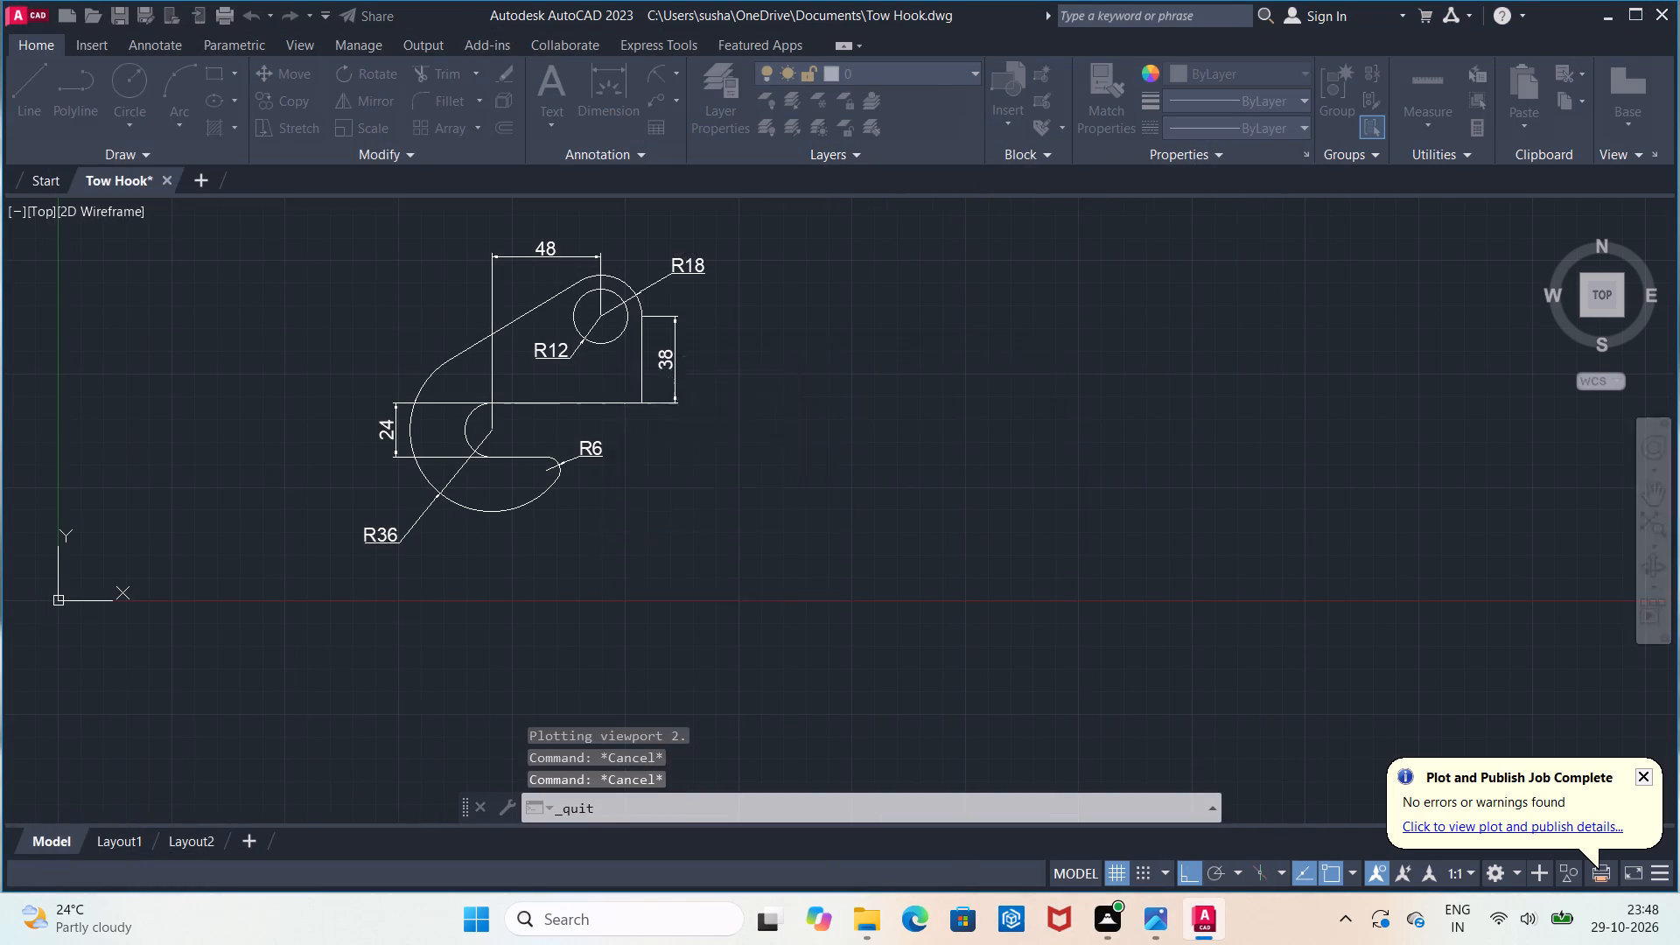